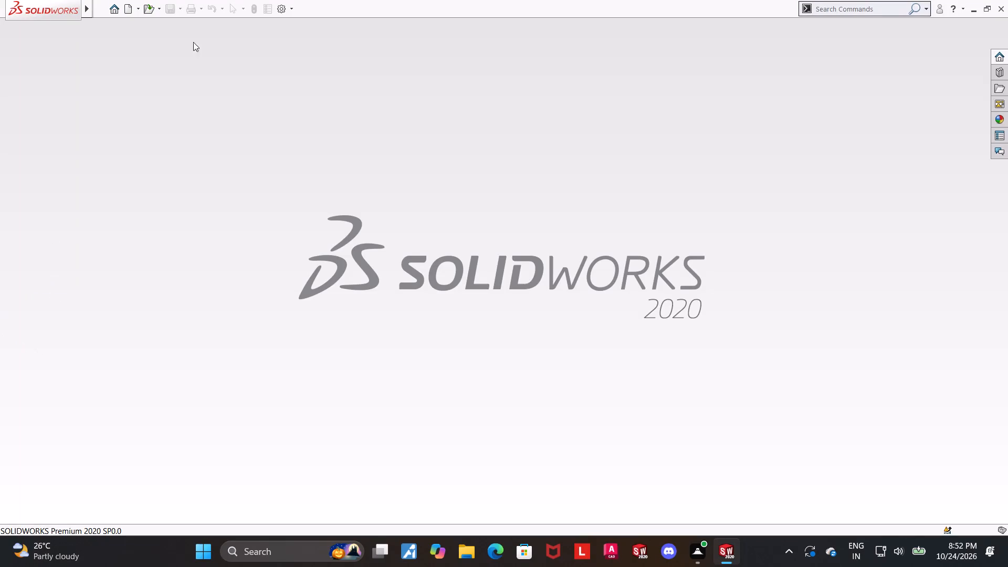
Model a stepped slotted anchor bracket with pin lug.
Create a new part and start a sketch on the Top Plane.
{"action": "left_click", "coordinate": [129, 9]}
{"action": "double_click", "coordinate": [260, 246]}
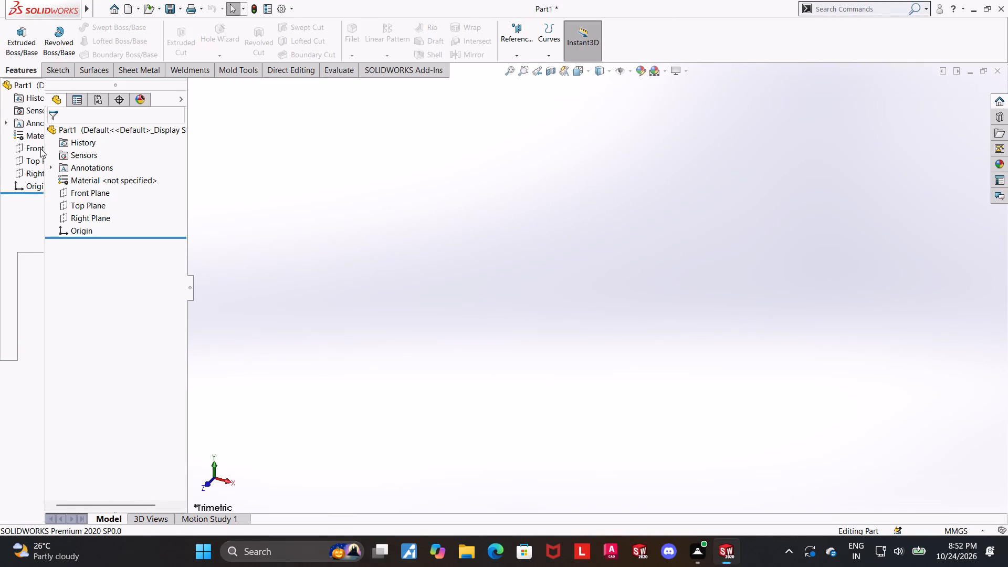
{"action": "left_click", "coordinate": [97, 204]}
{"action": "left_click", "coordinate": [107, 194]}
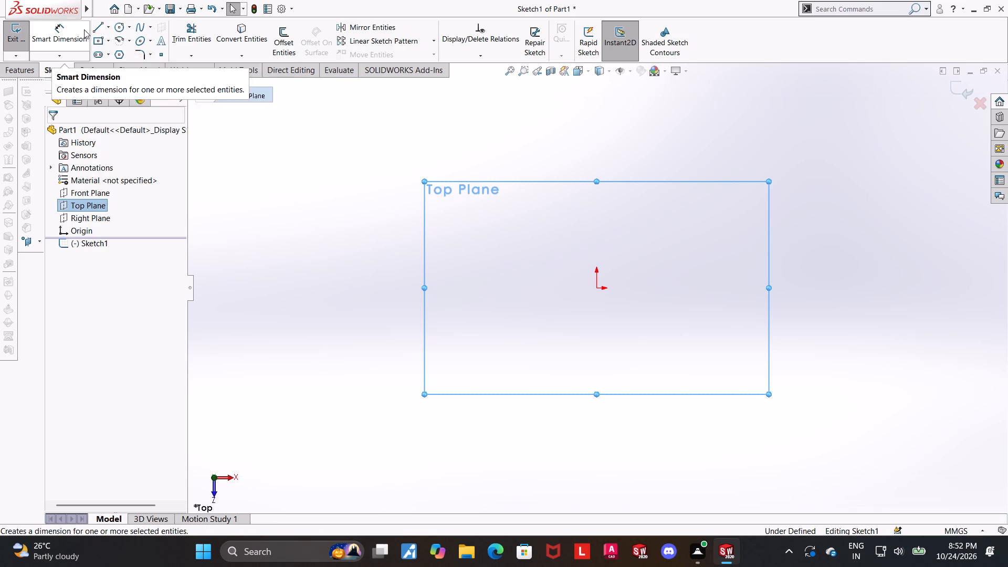
Sketch a closed line profile starting and ending at the origin, about 124 mm wide and 86 mm high, with both right-hand corners angled.
{"action": "left_click", "coordinate": [99, 30]}
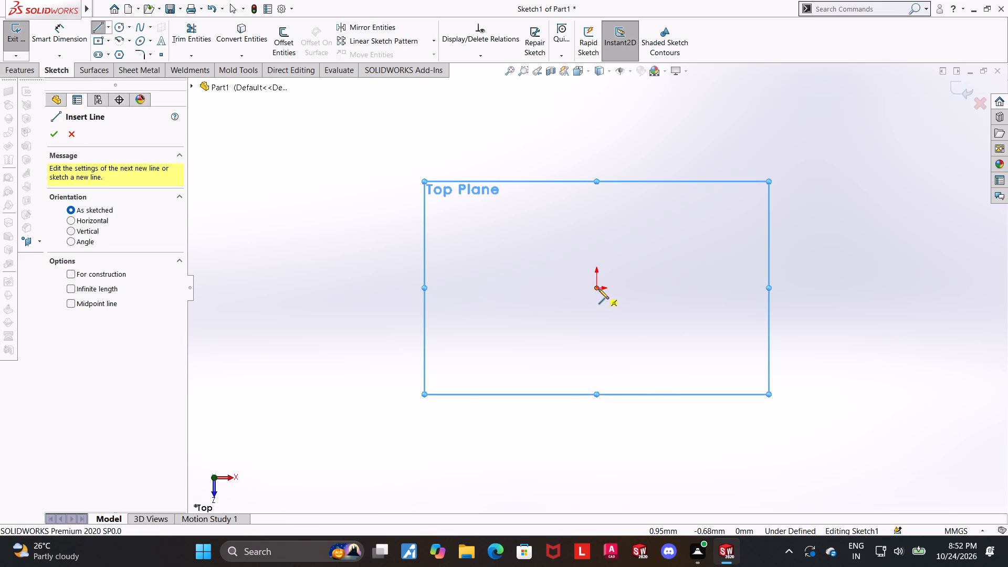
{"action": "left_click", "coordinate": [598, 287]}
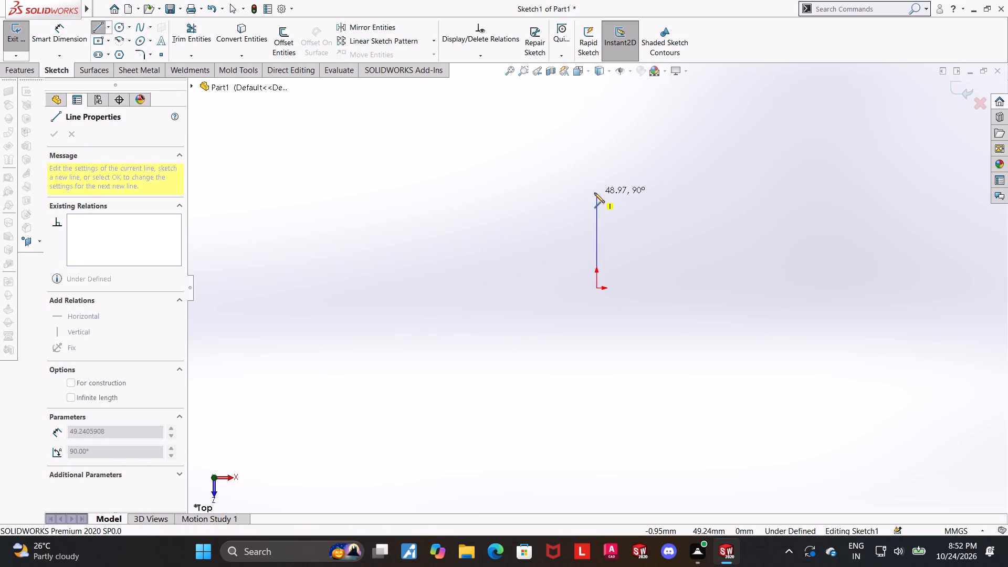
{"action": "left_click", "coordinate": [594, 193]}
{"action": "left_click", "coordinate": [813, 192]}
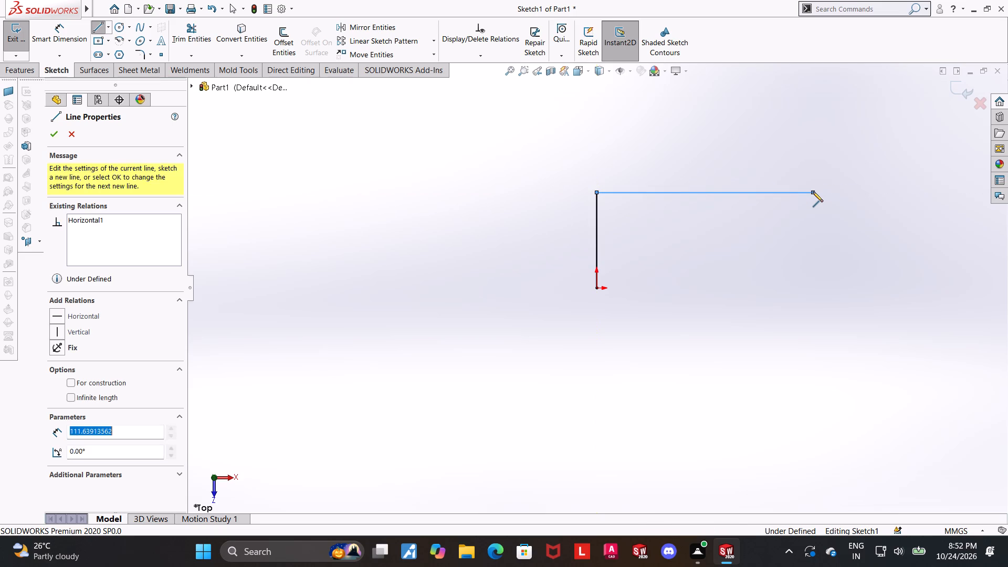
{"action": "left_click", "coordinate": [839, 214]}
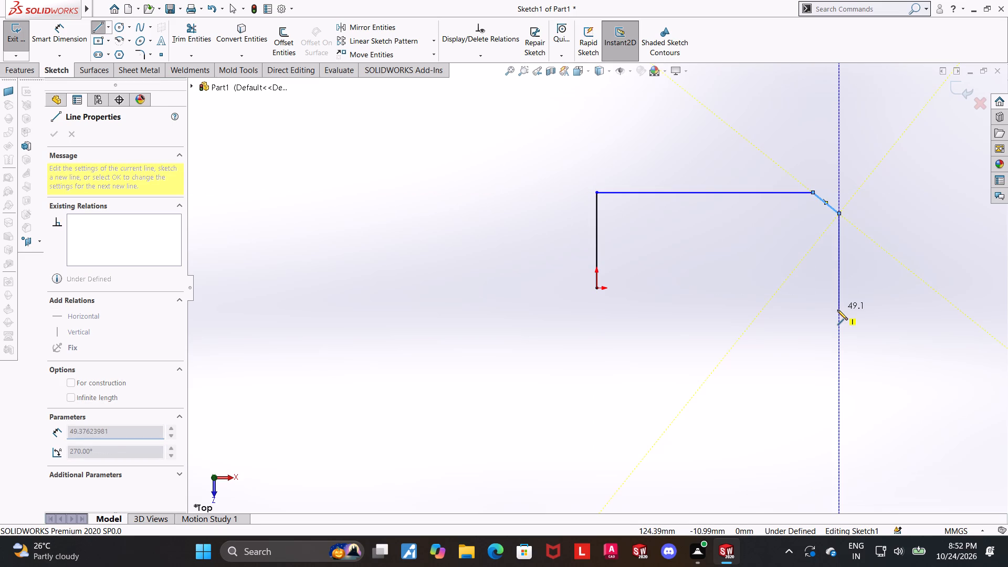
{"action": "left_click", "coordinate": [838, 330]}
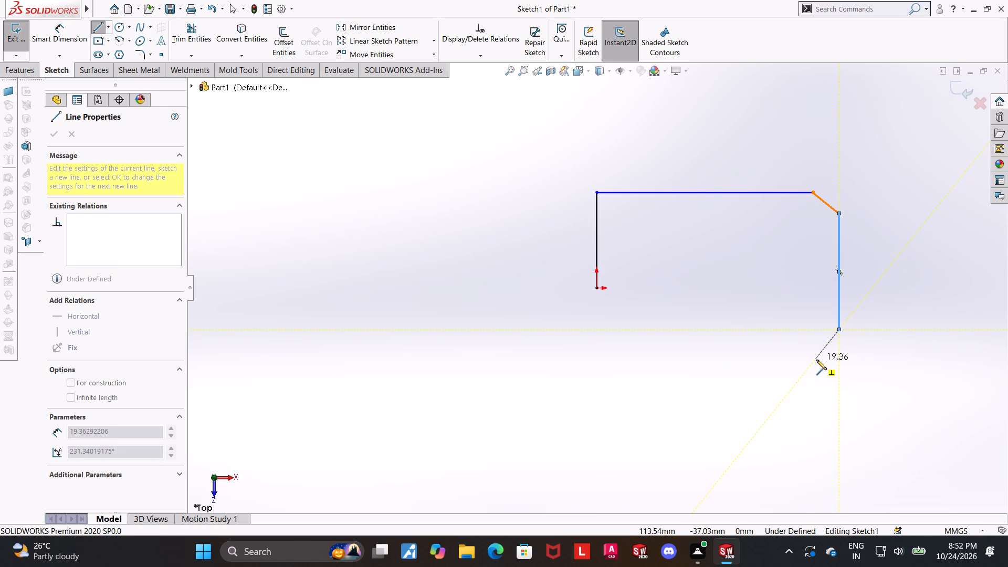
{"action": "left_click", "coordinate": [817, 359]}
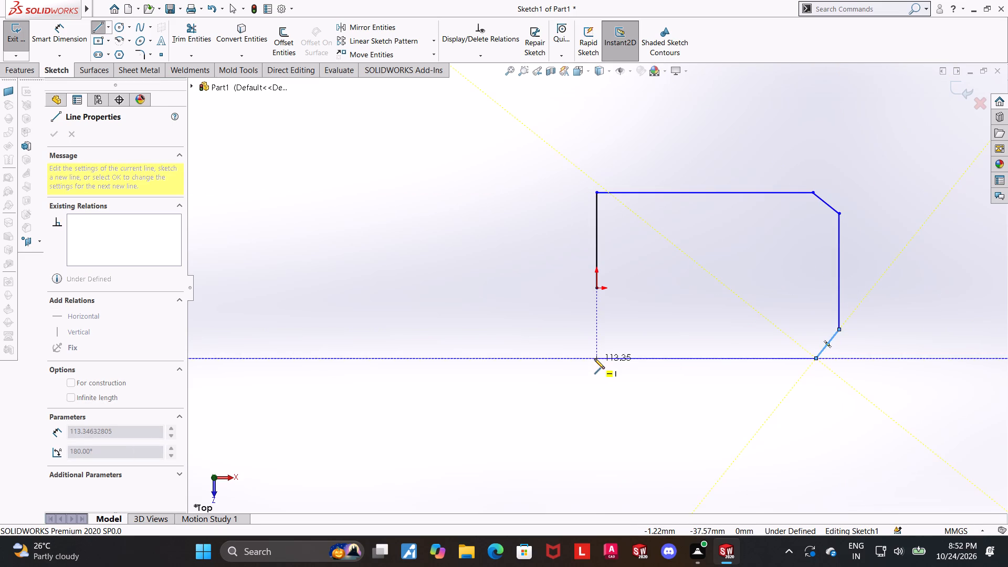
{"action": "left_click", "coordinate": [594, 359]}
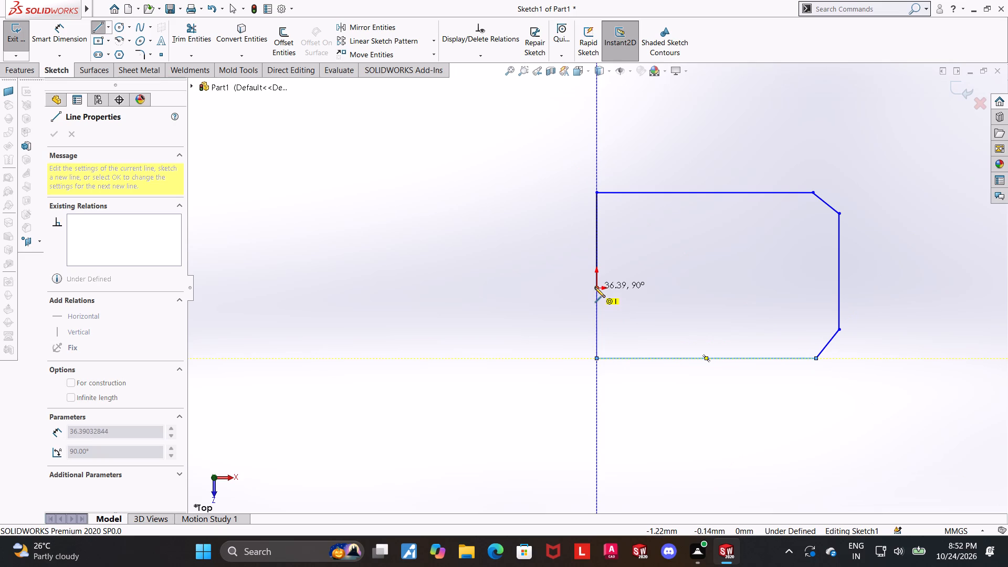
{"action": "left_click", "coordinate": [595, 287]}
{"action": "key", "text": "Escape"}
{"action": "key", "text": "Escape"}
{"action": "key", "text": "Escape"}
Add a horizontal relation between the midpoint of the profile's right vertical edge and the origin.
{"action": "scroll", "coordinate": [913, 287], "scroll_direction": "up", "scroll_amount": 2}
{"action": "scroll", "coordinate": [815, 290], "scroll_direction": "down", "scroll_amount": 2}
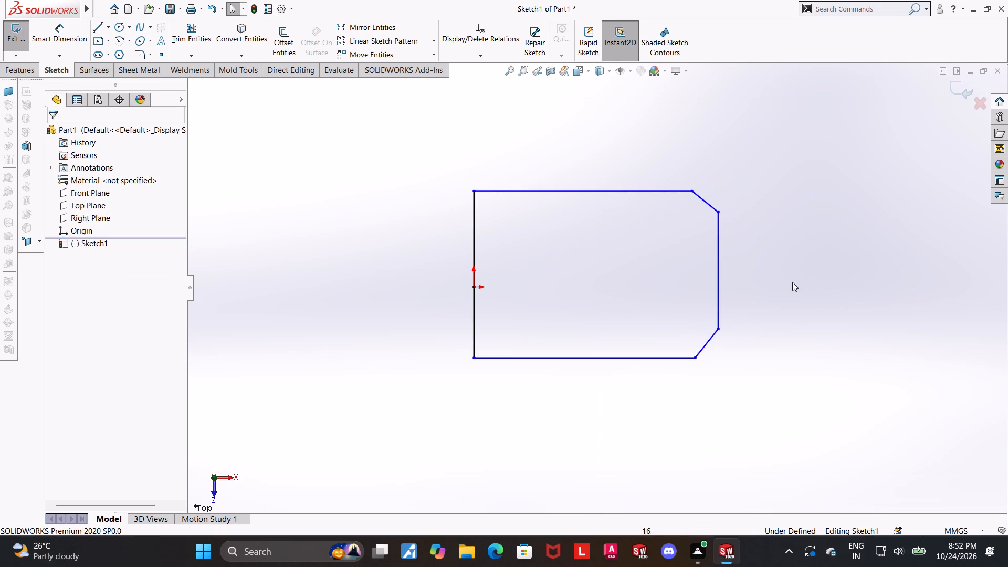
{"action": "left_click", "coordinate": [717, 270]}
{"action": "left_click", "coordinate": [476, 289], "text": "ctrl"}
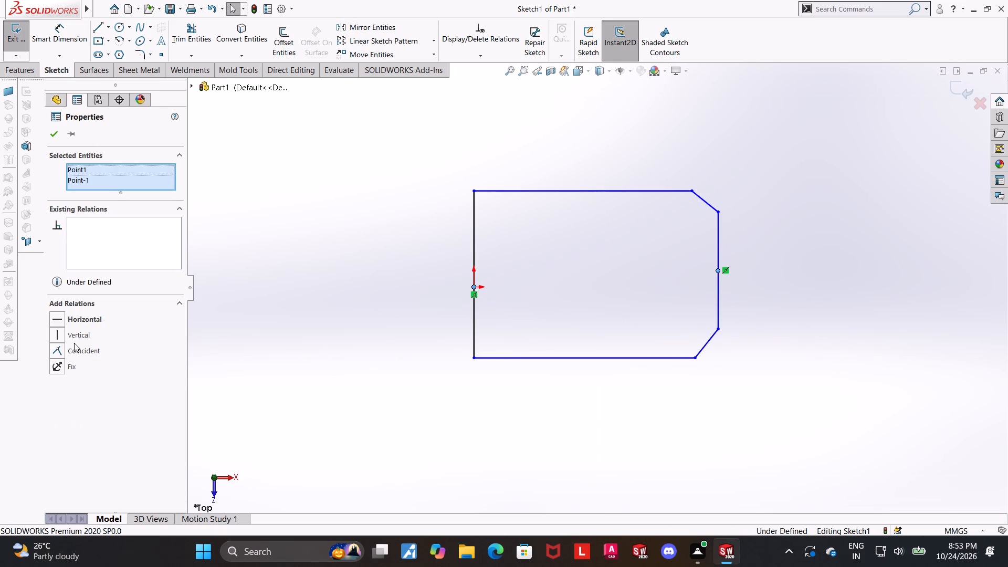
{"action": "left_click", "coordinate": [55, 316]}
{"action": "left_click", "coordinate": [325, 355]}
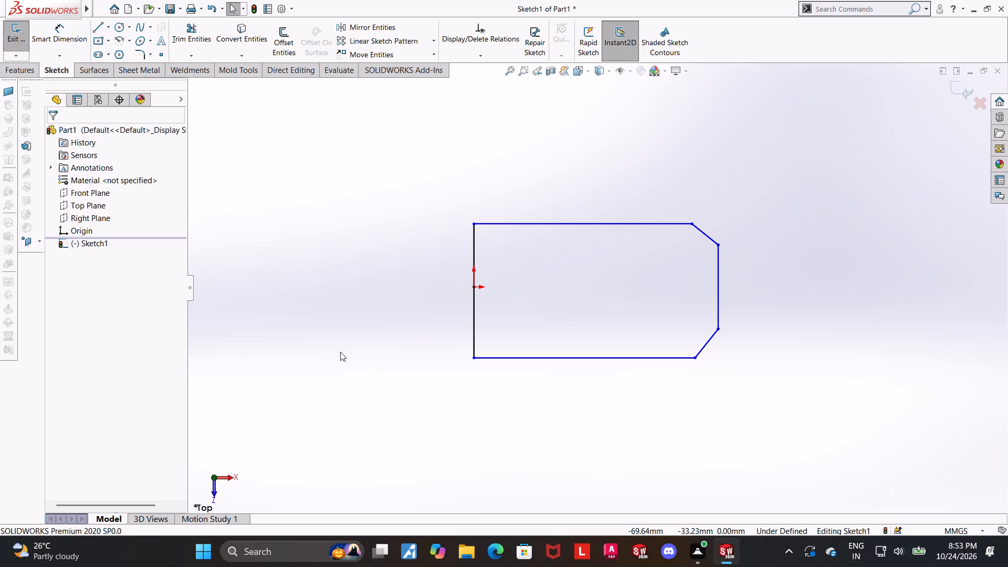
Dimension the vertical distance from the top edge to the lower end of the upper angled corner as 20 mm.
{"action": "left_click", "coordinate": [62, 29]}
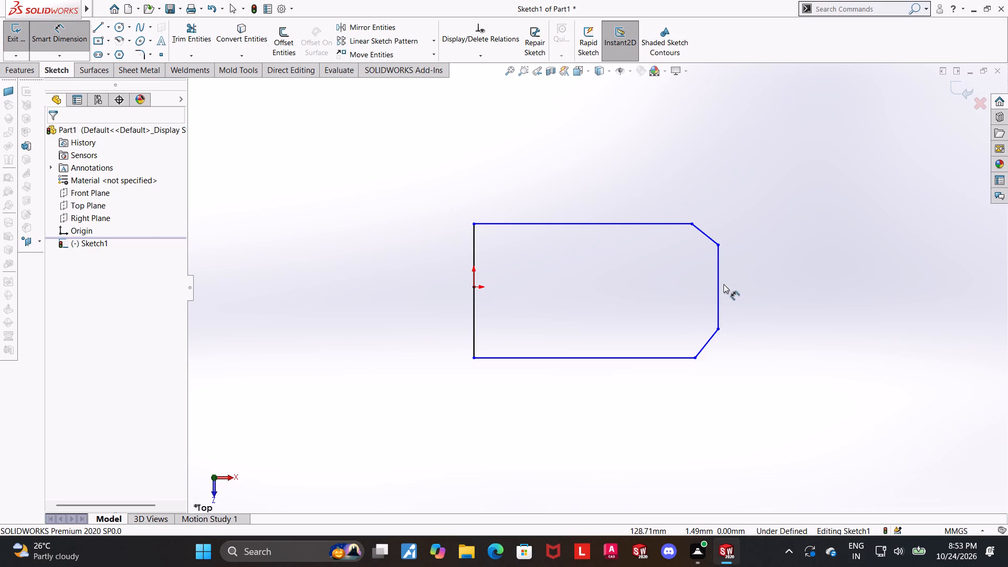
{"action": "left_click", "coordinate": [720, 244]}
{"action": "left_click", "coordinate": [679, 225]}
{"action": "left_click", "coordinate": [823, 233]}
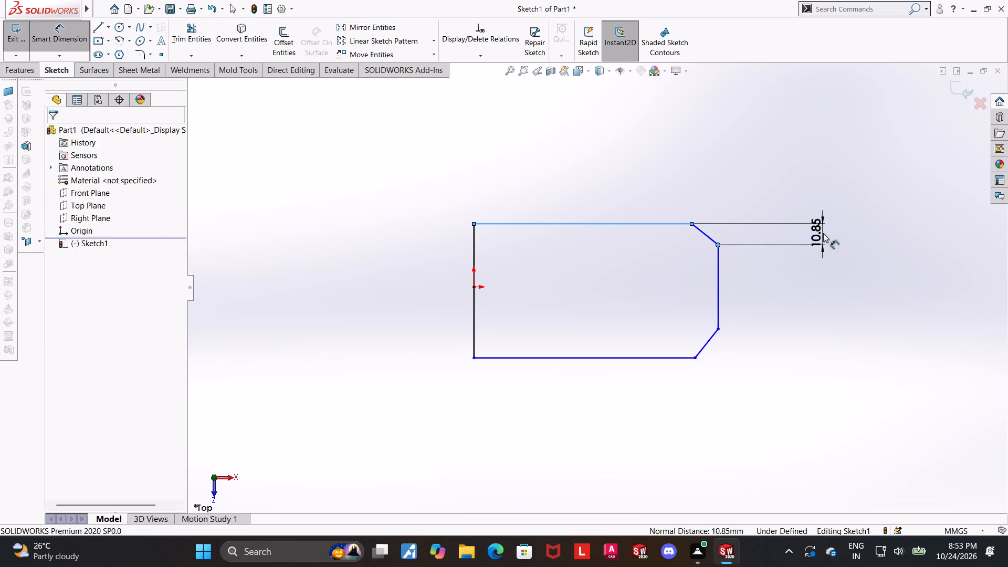
{"action": "type", "text": "20"}
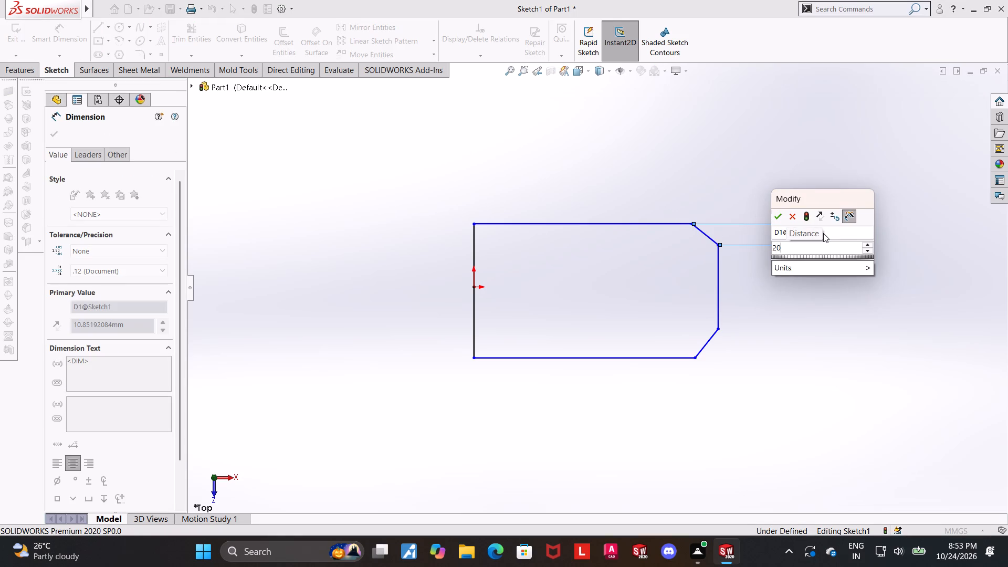
{"action": "key", "text": "Return"}
{"action": "key", "text": "Escape"}
Dimension the vertical distance from the bottom edge to the upper end of the lower angled corner as 20 mm.
{"action": "left_click", "coordinate": [73, 33]}
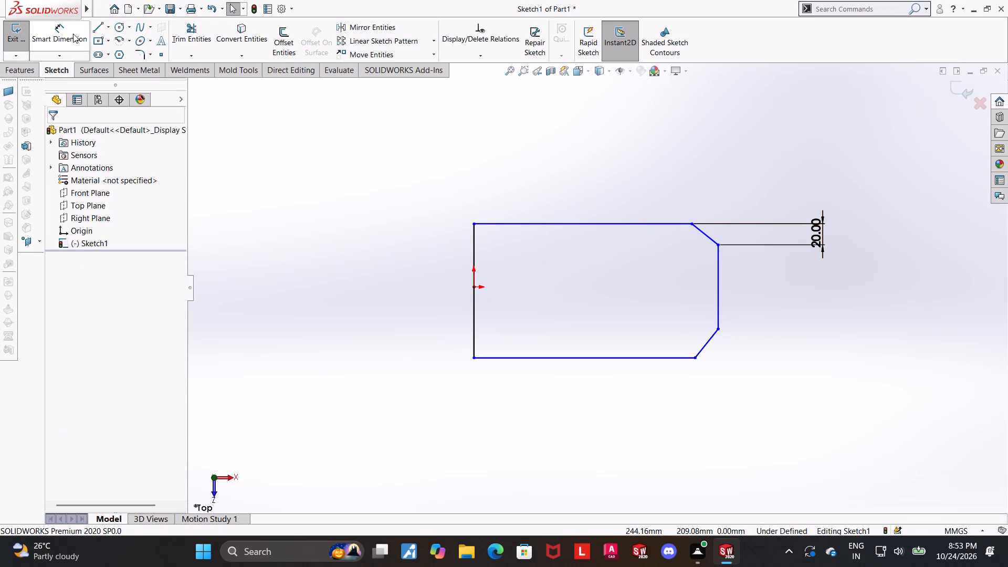
{"action": "left_click", "coordinate": [716, 329]}
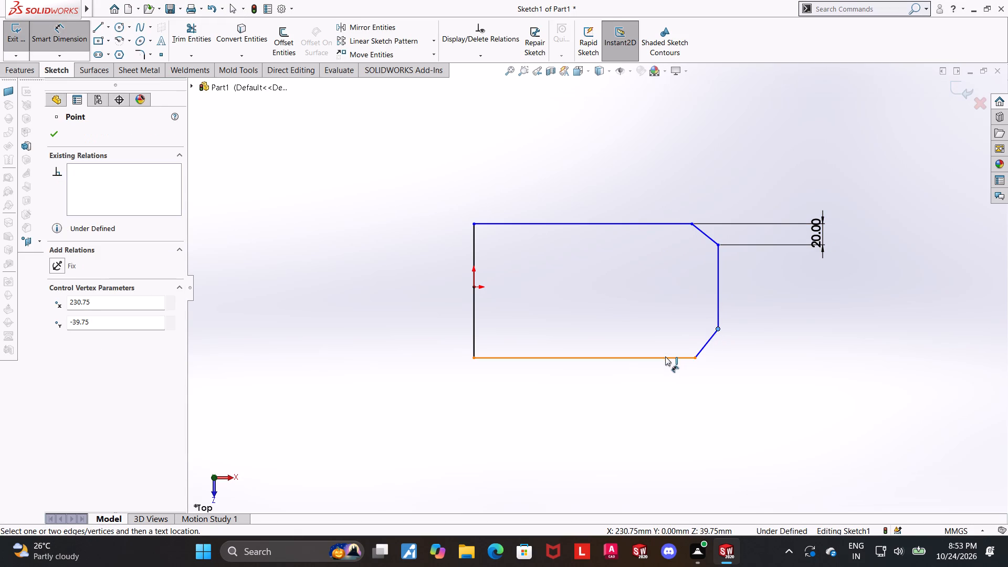
{"action": "left_click", "coordinate": [665, 356]}
{"action": "left_click", "coordinate": [805, 356]}
{"action": "type", "text": "20"}
{"action": "key", "text": "Return"}
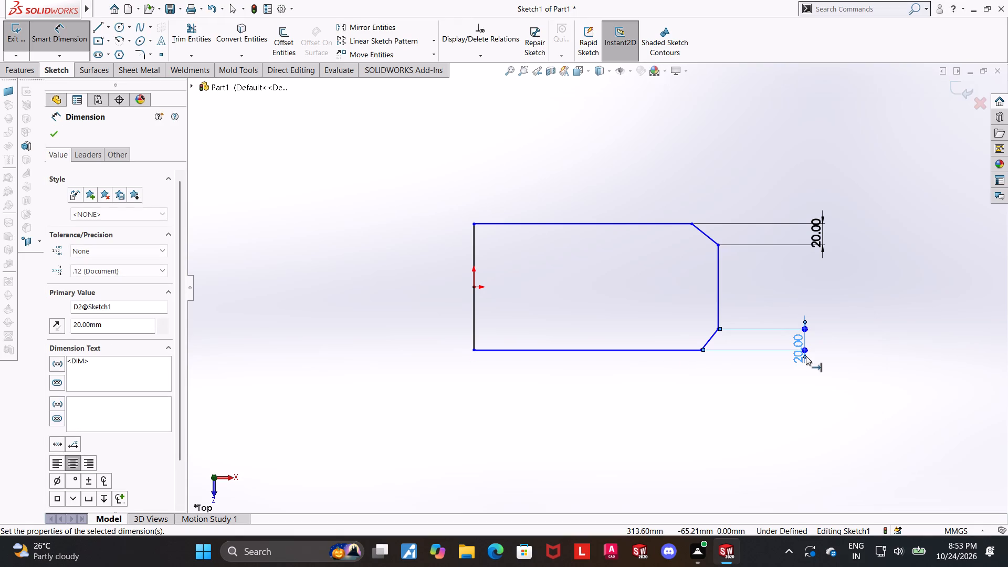
{"action": "key", "text": "Escape"}
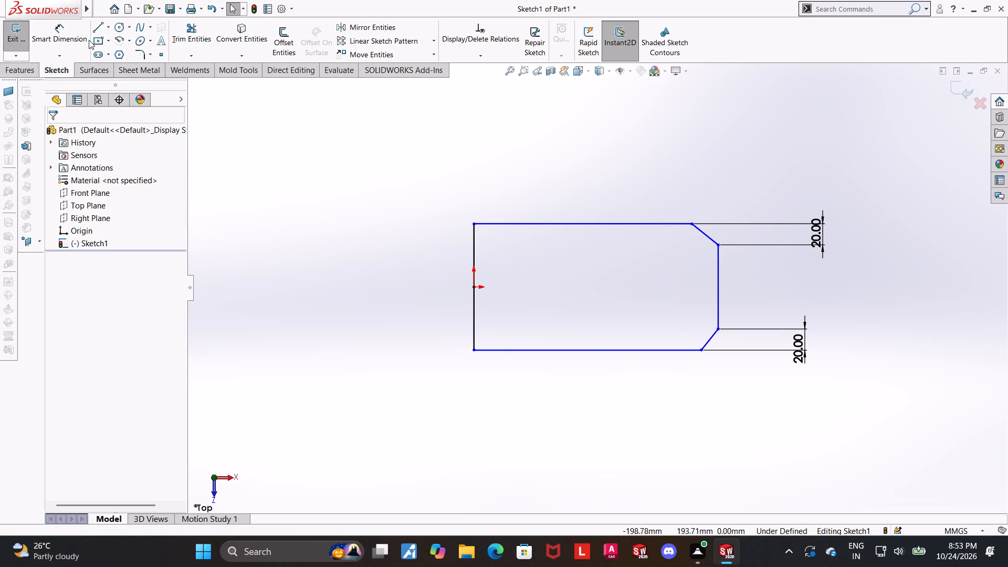
Dimension the profile's overall height between the top and bottom edges as 100 mm.
{"action": "left_click", "coordinate": [69, 35]}
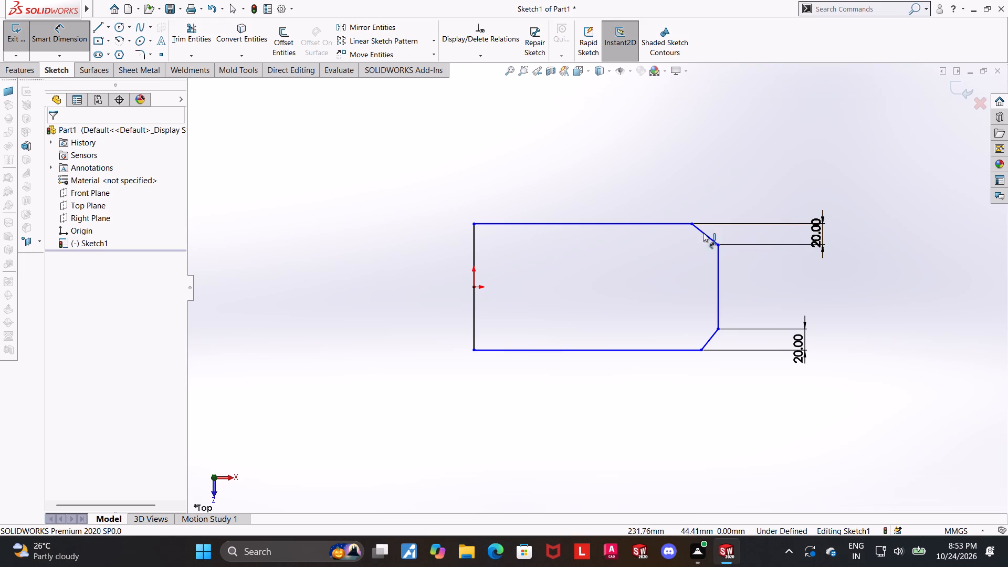
{"action": "left_click", "coordinate": [684, 225]}
{"action": "left_click", "coordinate": [669, 351]}
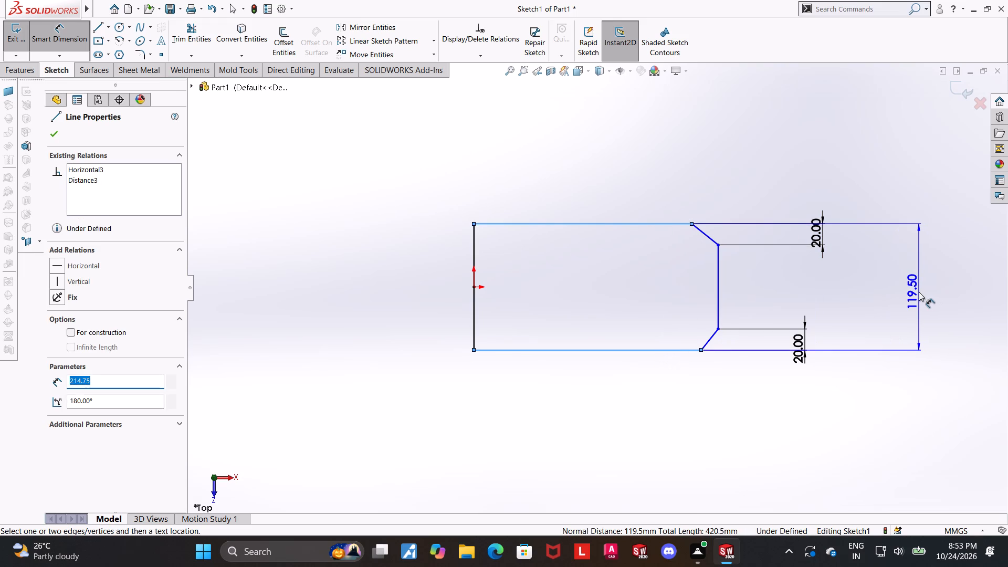
{"action": "left_click", "coordinate": [919, 292]}
{"action": "type", "text": "100"}
{"action": "key", "text": "Return"}
{"action": "key", "text": "Escape"}
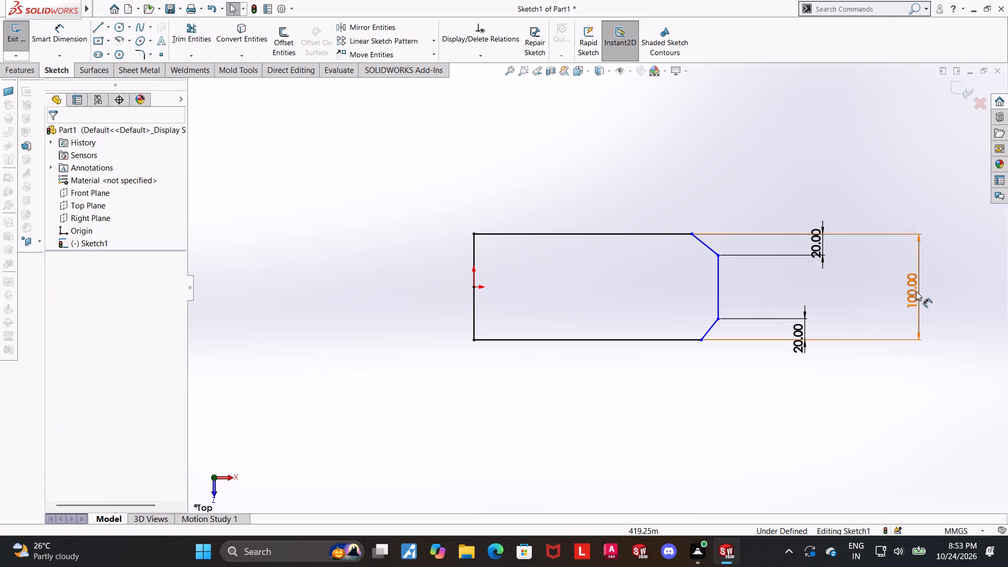
{"action": "left_click", "coordinate": [830, 391]}
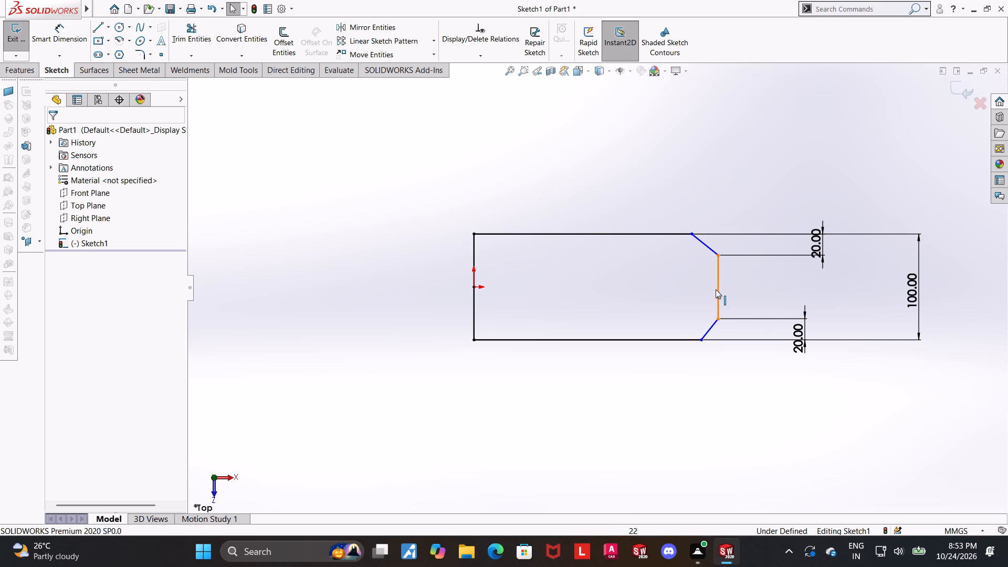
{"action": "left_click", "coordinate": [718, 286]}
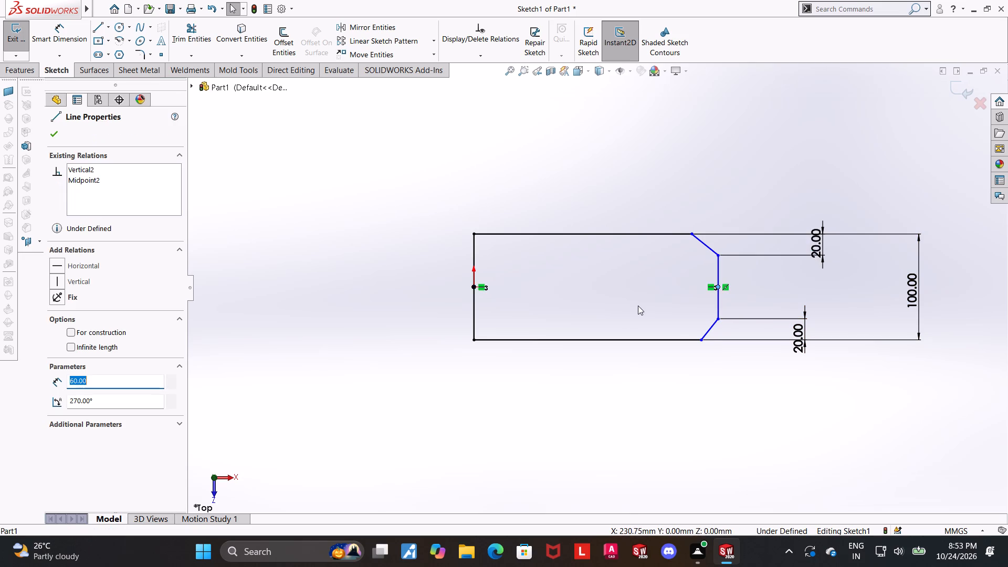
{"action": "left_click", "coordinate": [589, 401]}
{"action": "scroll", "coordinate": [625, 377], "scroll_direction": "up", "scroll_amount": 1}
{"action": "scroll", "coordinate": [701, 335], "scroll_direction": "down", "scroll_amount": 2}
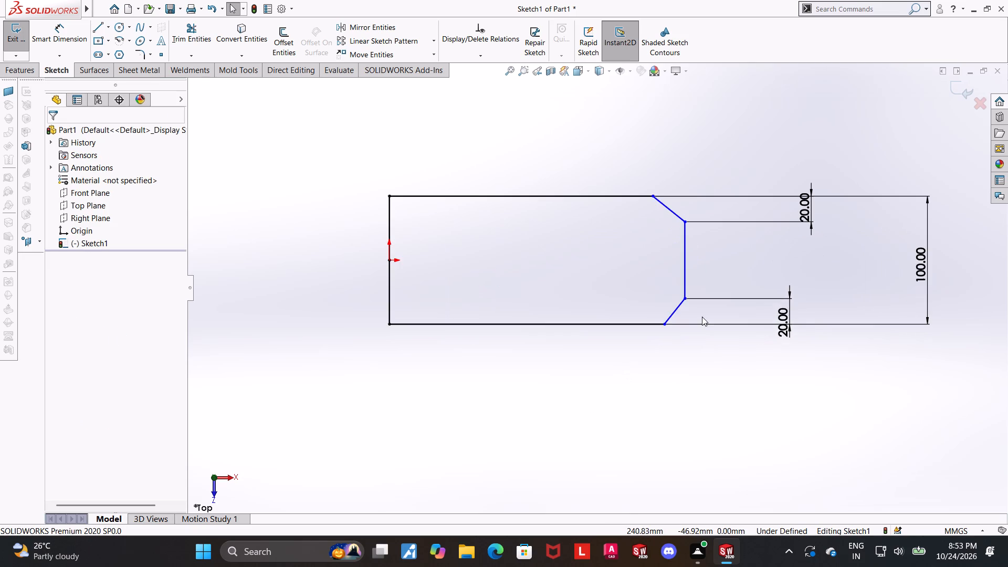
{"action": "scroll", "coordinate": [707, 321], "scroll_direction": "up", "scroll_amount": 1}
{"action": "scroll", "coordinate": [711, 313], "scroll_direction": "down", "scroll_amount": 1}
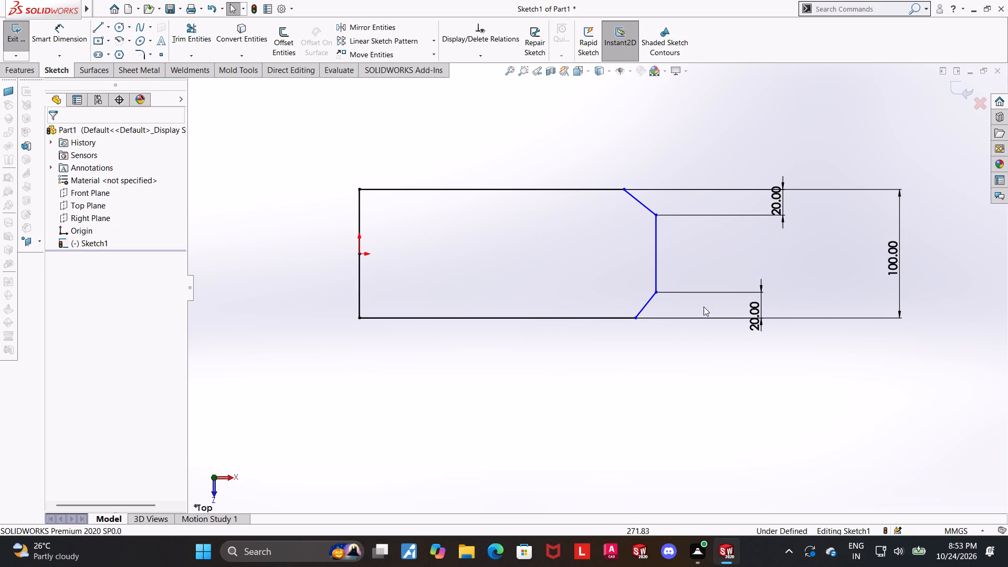
Dimension the profile's overall length between the left and right vertical edges as 200 mm.
{"action": "left_click", "coordinate": [72, 42]}
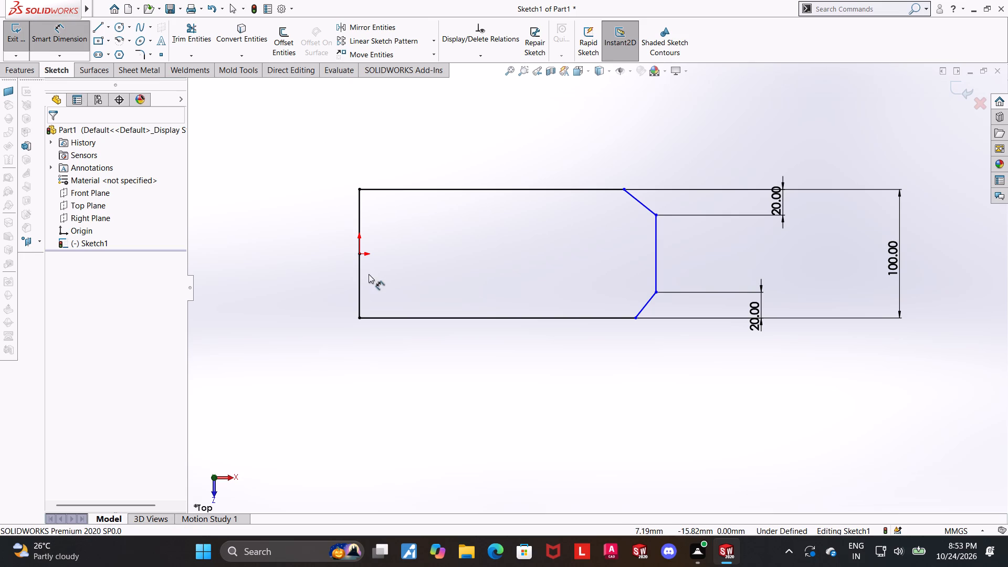
{"action": "left_click", "coordinate": [359, 277]}
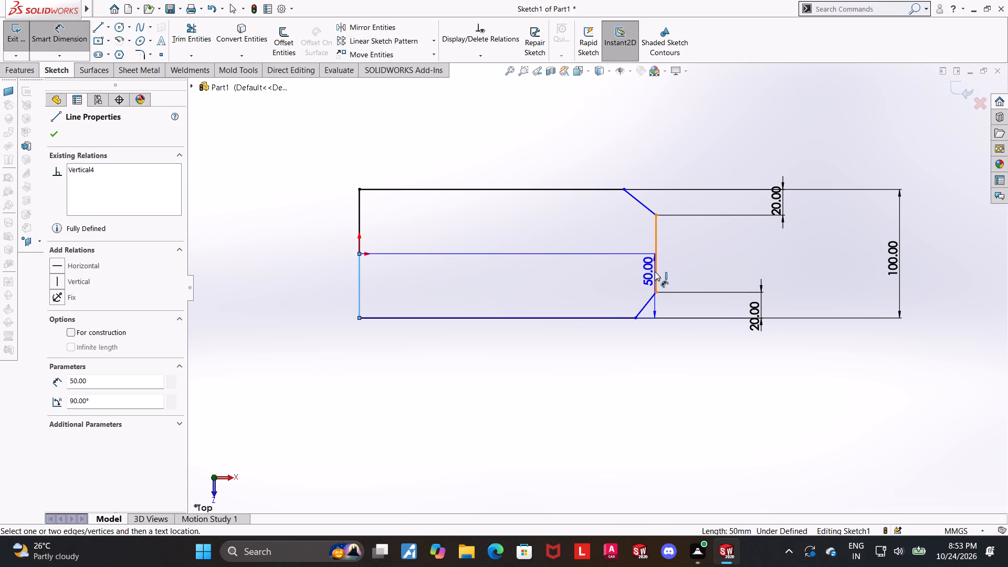
{"action": "left_click", "coordinate": [655, 271]}
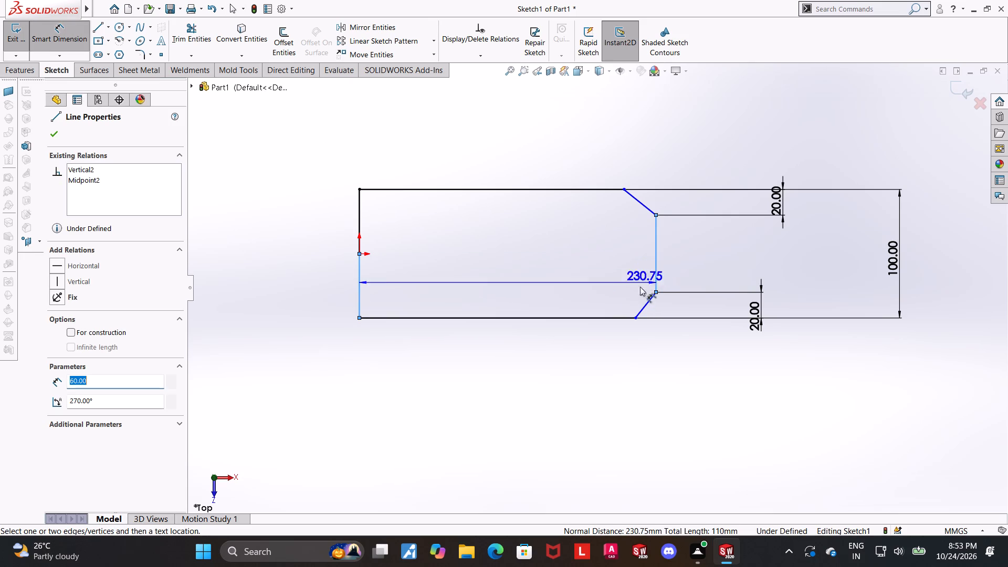
{"action": "left_click", "coordinate": [532, 382]}
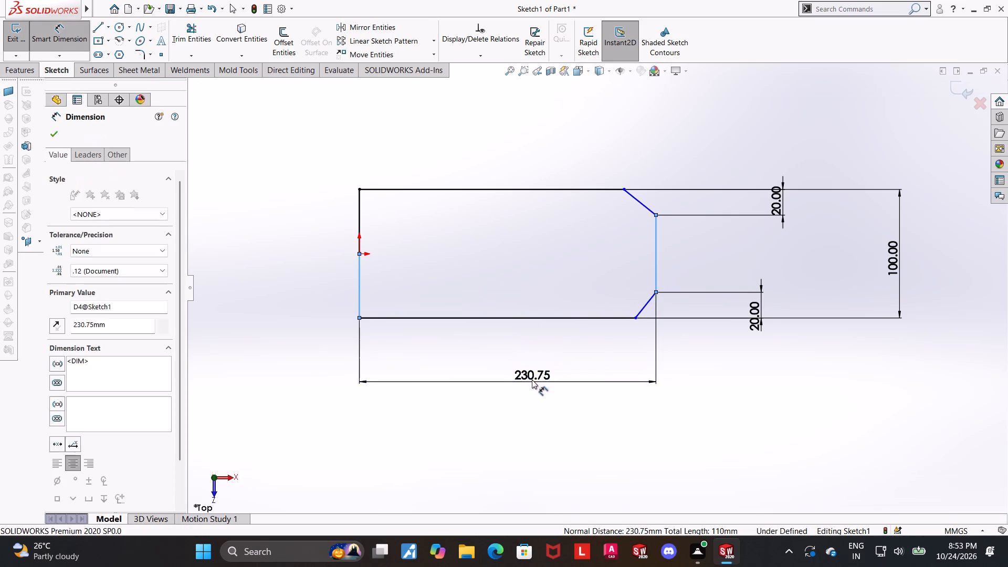
{"action": "type", "text": "100+"}
{"action": "type", "text": "20+80"}
{"action": "key", "text": "Return"}
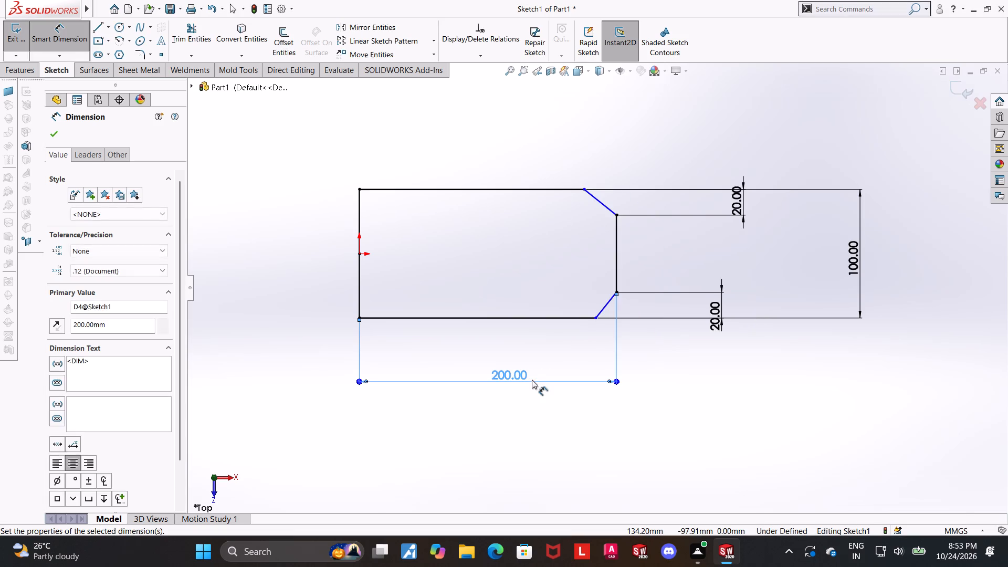
{"action": "key", "text": "Escape"}
{"action": "left_click", "coordinate": [609, 420]}
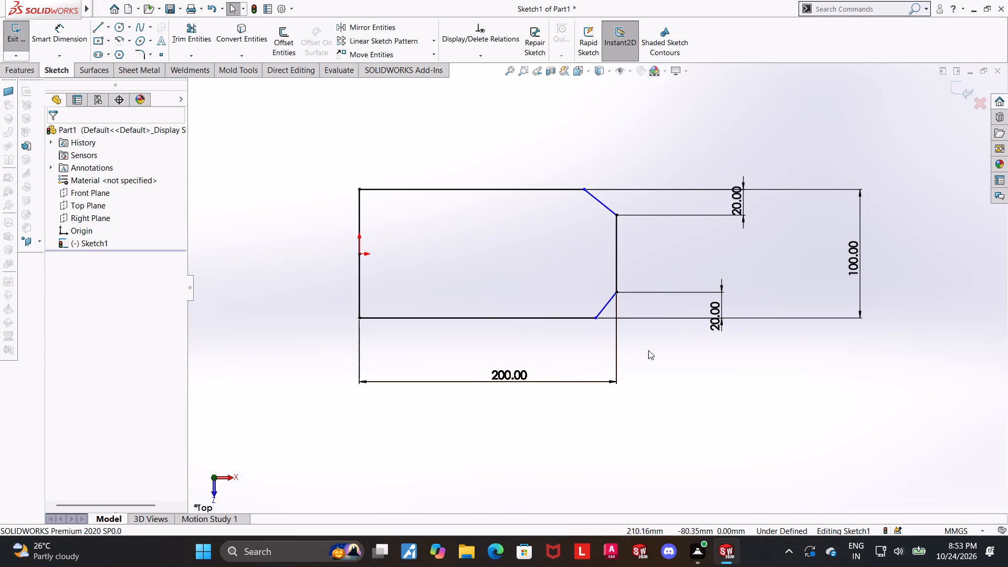
Draw a short horizontal centerline from the origin into the profile.
{"action": "scroll", "coordinate": [549, 251], "scroll_direction": "down", "scroll_amount": 1}
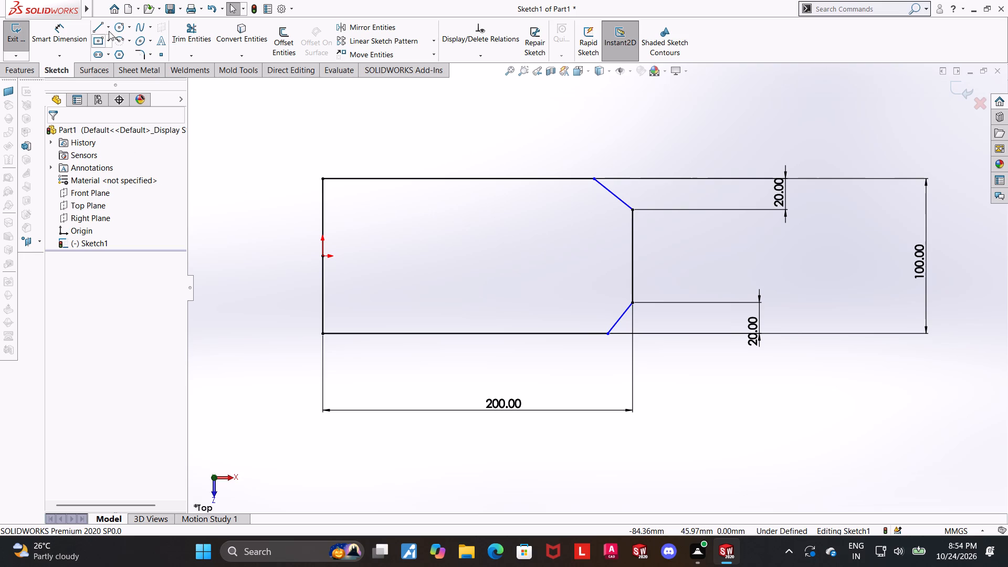
{"action": "left_click", "coordinate": [109, 28]}
{"action": "left_click", "coordinate": [107, 49]}
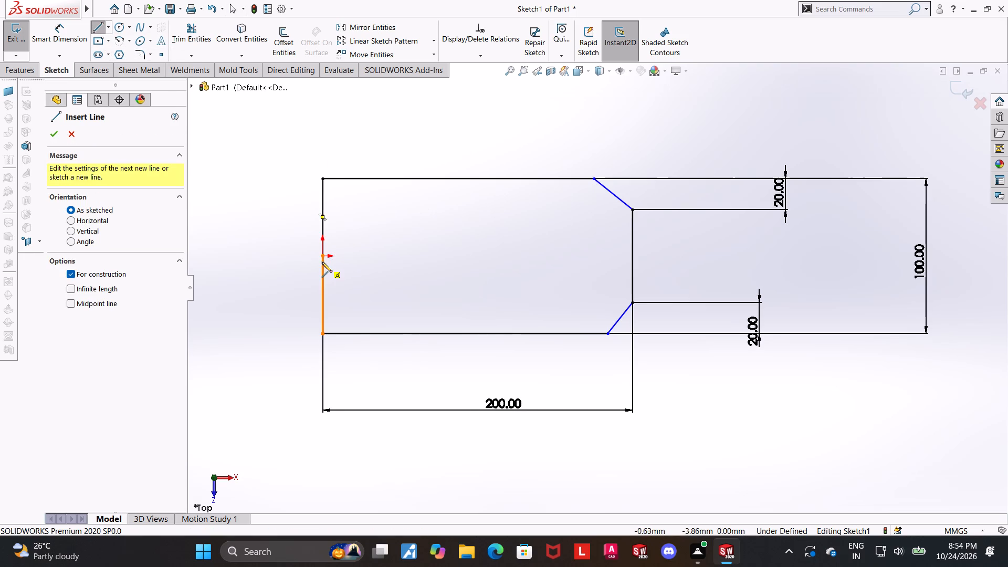
{"action": "left_click", "coordinate": [322, 257]}
{"action": "left_click", "coordinate": [374, 257]}
{"action": "key", "text": "Escape"}
{"action": "key", "text": "Escape"}
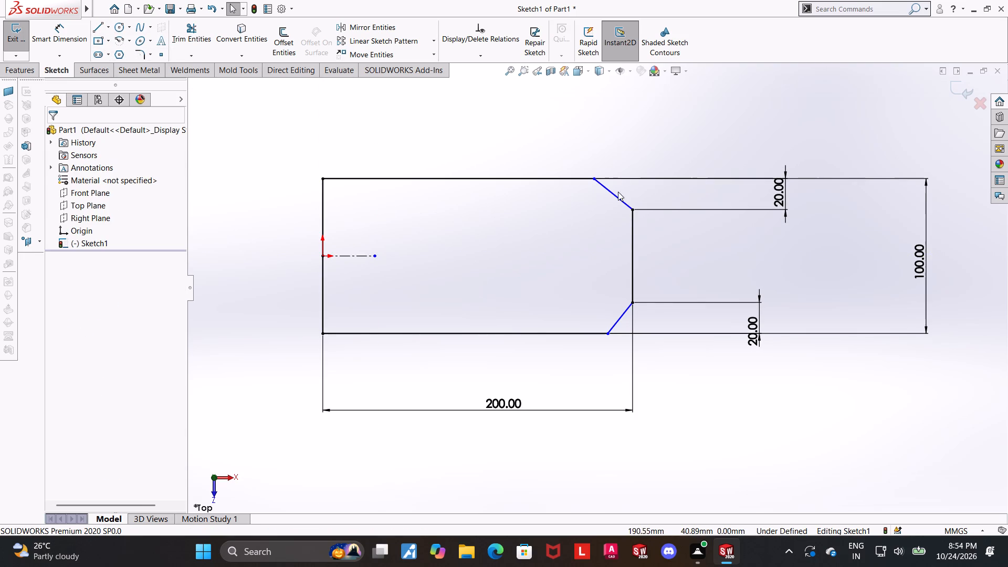
Make the upper and lower angled corner lines symmetric about the horizontal centerline.
{"action": "left_click", "coordinate": [616, 201]}
{"action": "left_click", "coordinate": [617, 199]}
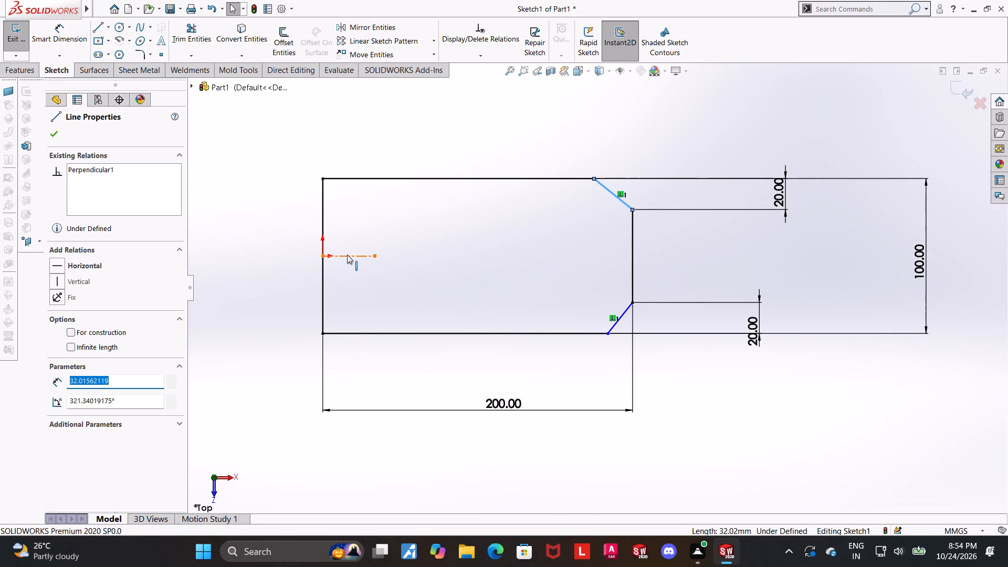
{"action": "left_click", "coordinate": [347, 255], "text": "ctrl"}
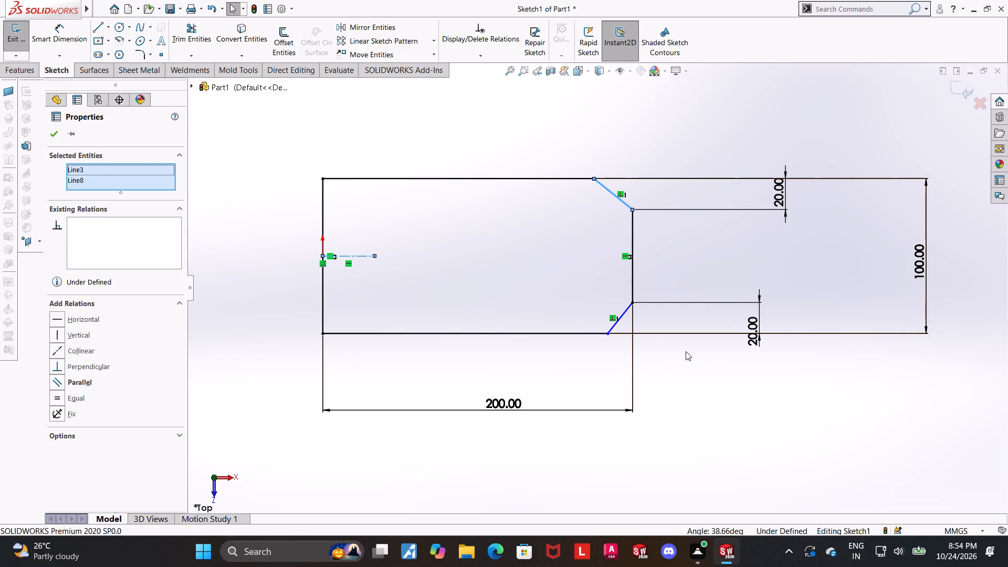
{"action": "left_click", "coordinate": [626, 311], "text": "ctrl"}
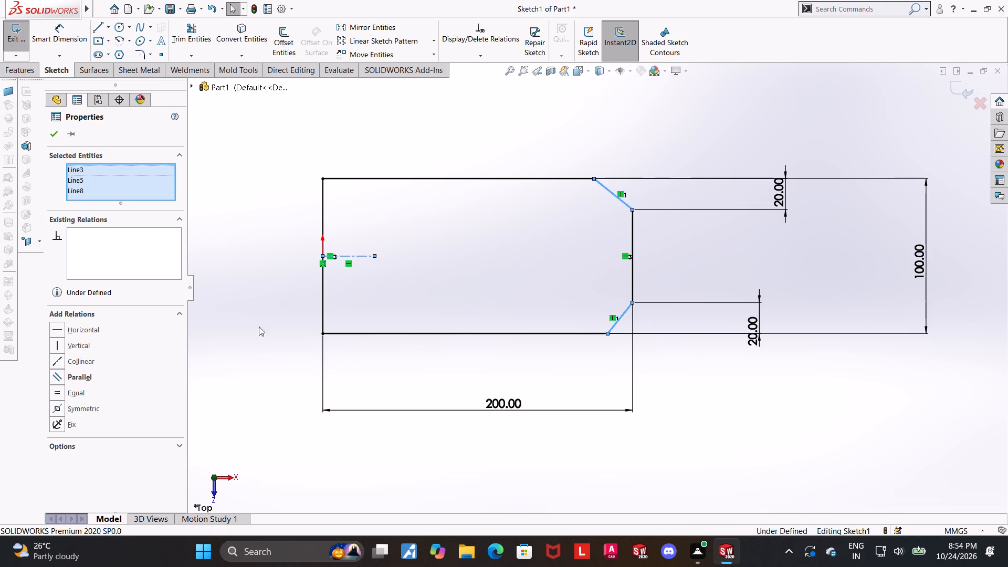
{"action": "left_click", "coordinate": [59, 408]}
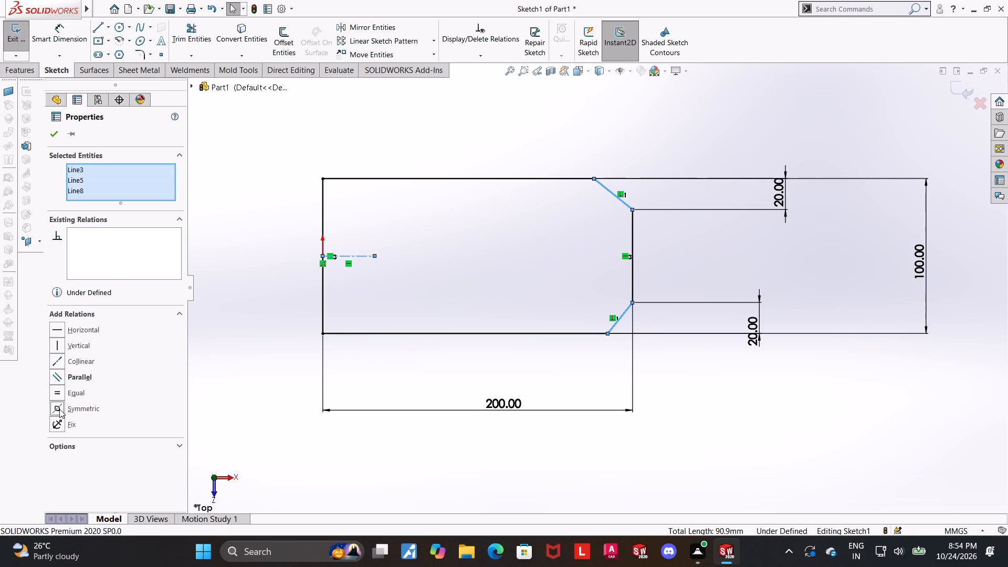
{"action": "left_click", "coordinate": [420, 440]}
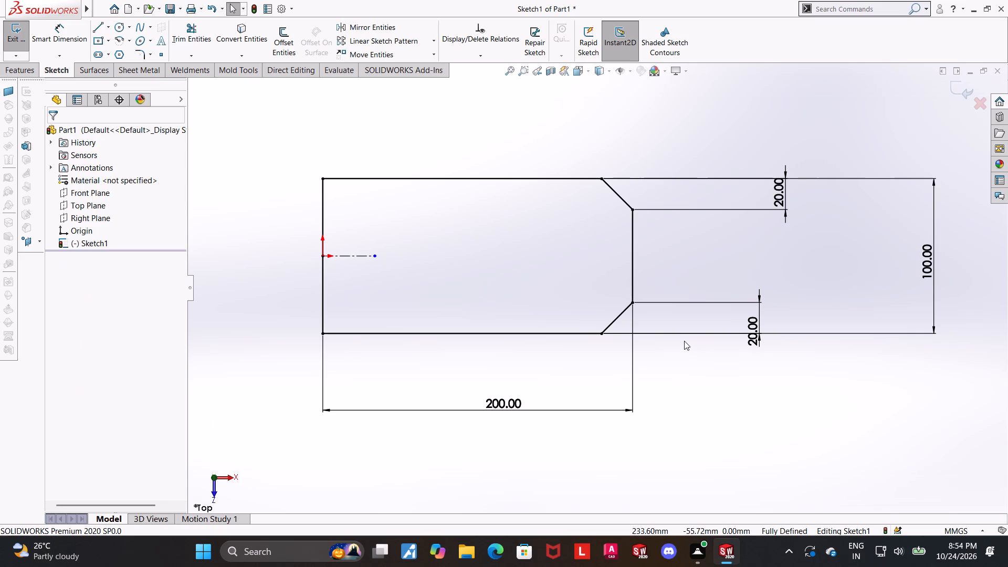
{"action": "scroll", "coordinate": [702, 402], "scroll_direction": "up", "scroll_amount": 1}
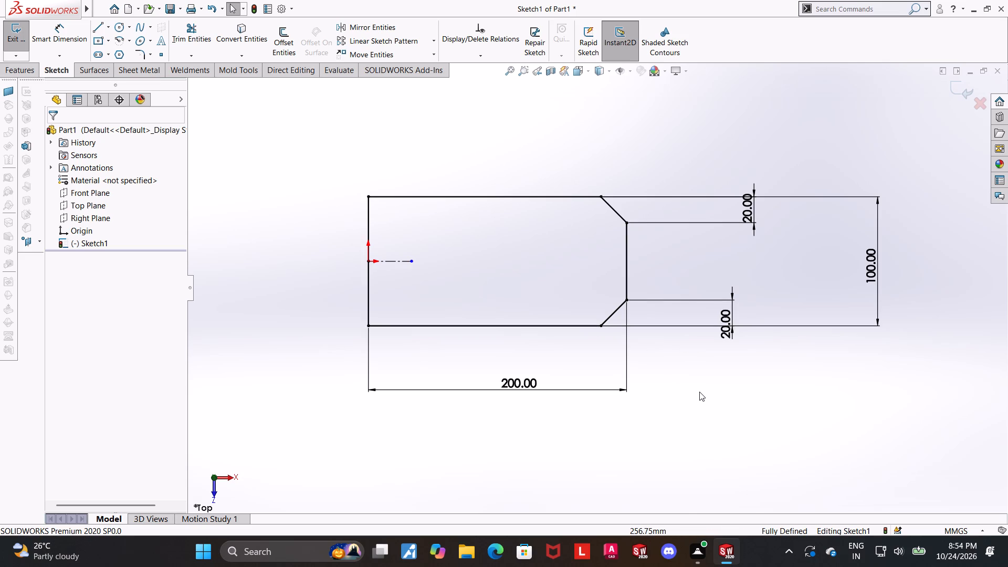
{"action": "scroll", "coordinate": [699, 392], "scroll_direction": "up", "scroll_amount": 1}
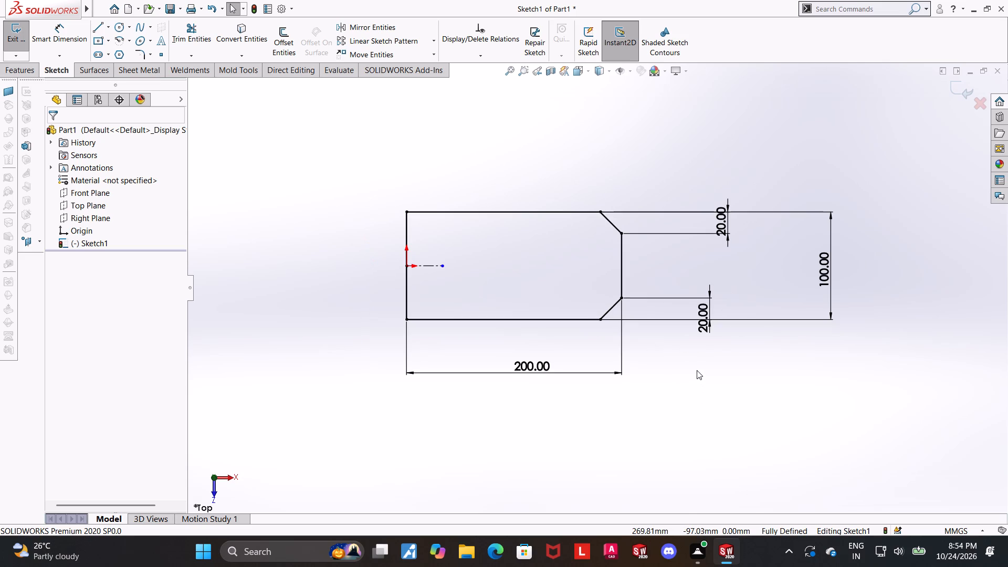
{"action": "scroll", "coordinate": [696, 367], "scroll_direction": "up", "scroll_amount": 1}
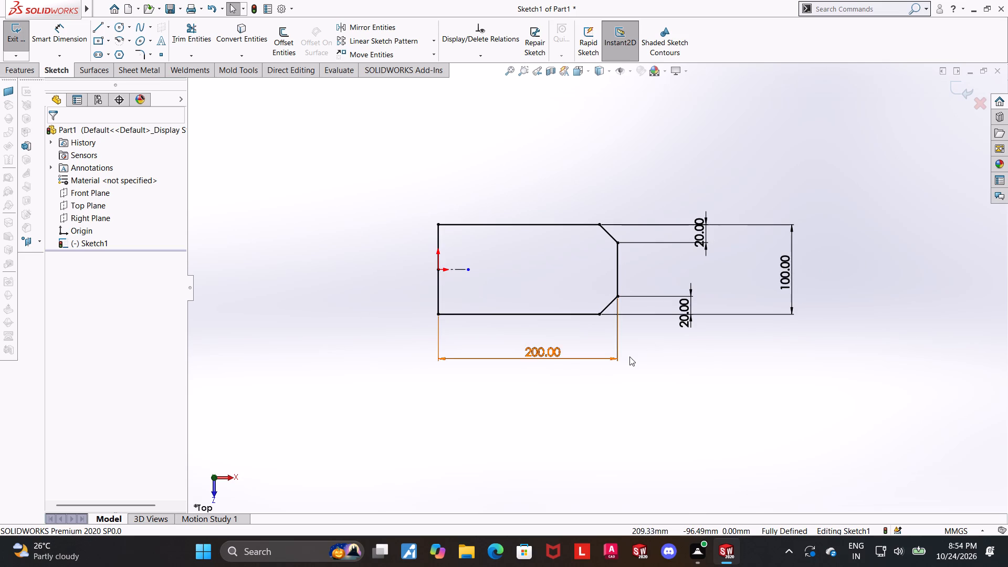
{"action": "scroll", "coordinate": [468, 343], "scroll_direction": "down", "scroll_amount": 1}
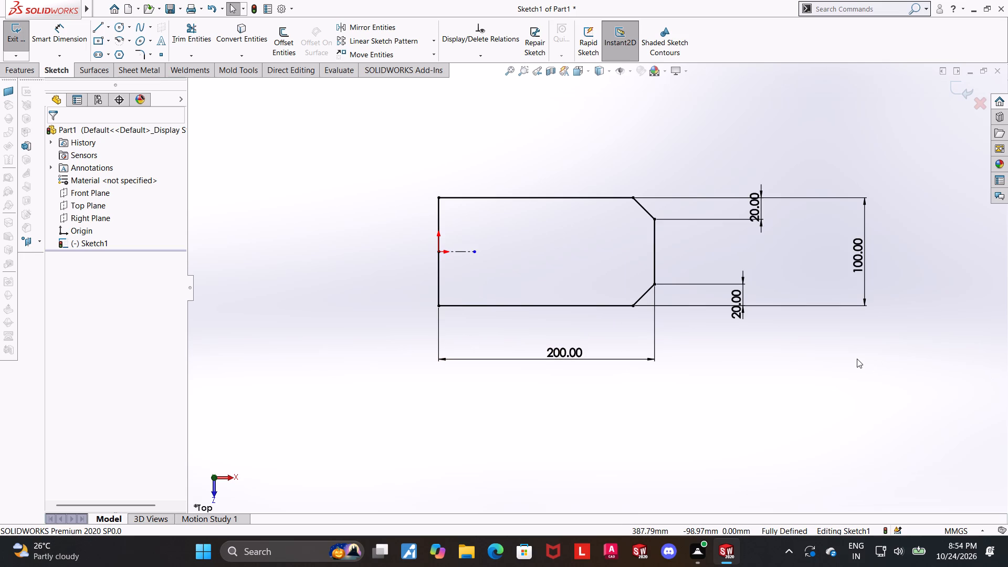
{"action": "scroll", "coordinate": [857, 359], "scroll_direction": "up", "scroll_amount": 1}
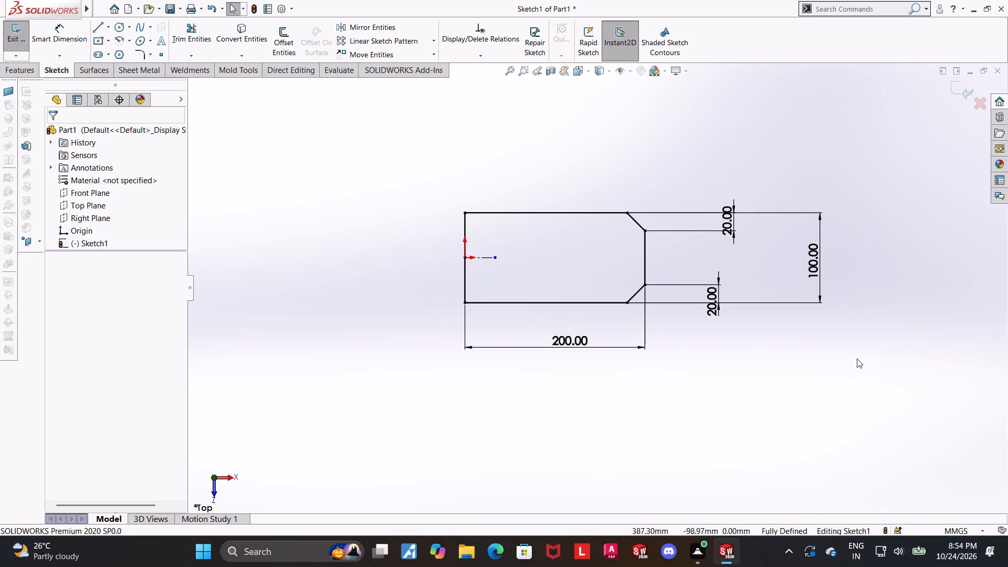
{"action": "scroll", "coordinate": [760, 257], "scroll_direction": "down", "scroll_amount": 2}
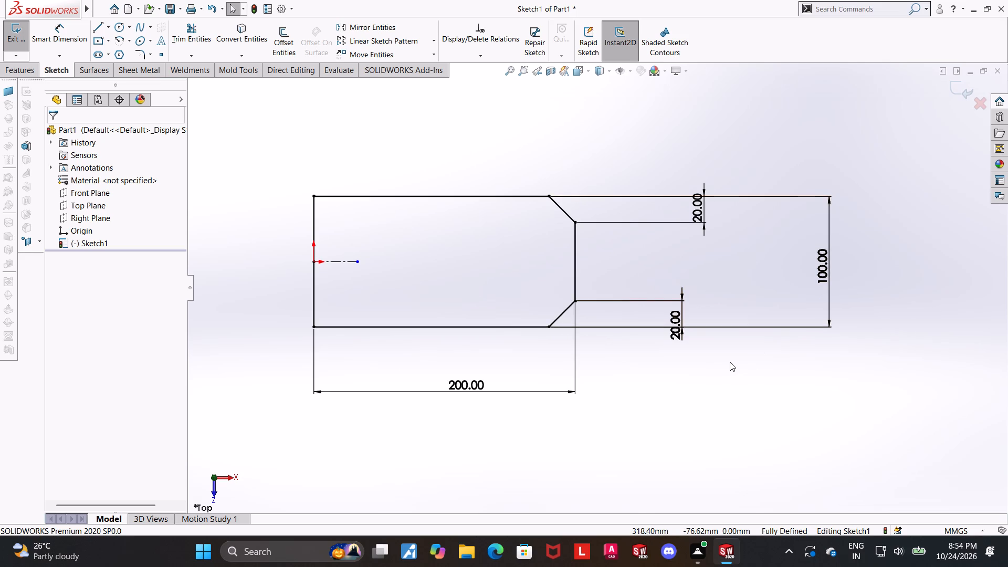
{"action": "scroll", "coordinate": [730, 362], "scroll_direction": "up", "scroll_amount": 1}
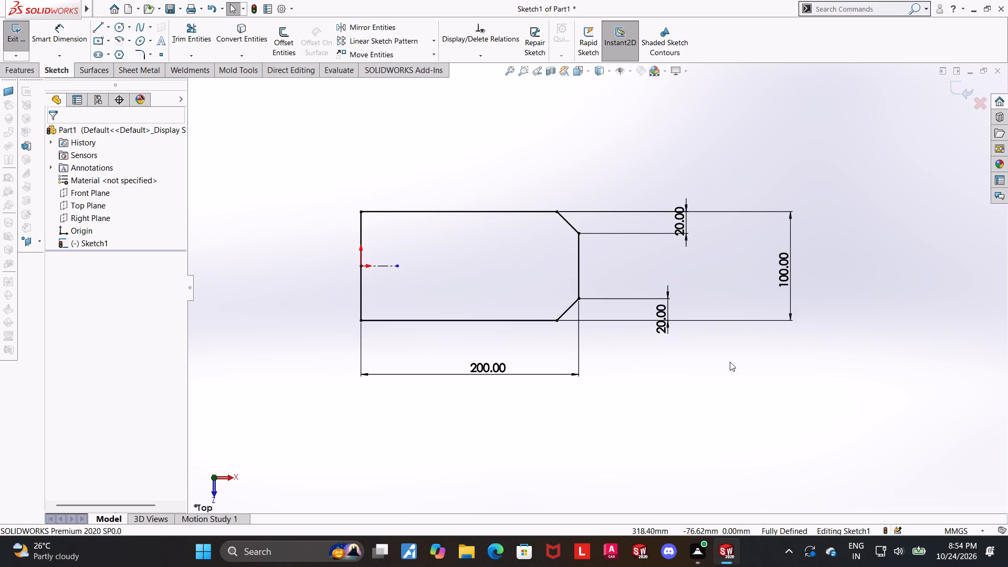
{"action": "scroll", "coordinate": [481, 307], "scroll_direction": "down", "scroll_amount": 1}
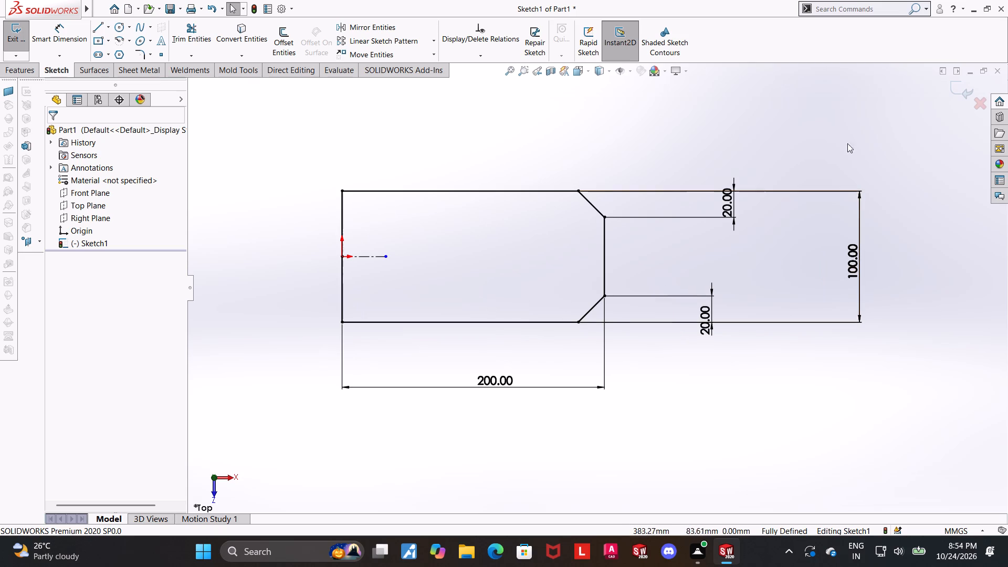
Finish the profile sketch and extrude it as a blind boss 10 mm deep.
{"action": "left_click", "coordinate": [958, 89]}
{"action": "middle_click_drag", "start_coordinate": [593, 321], "coordinate": [589, 266]}
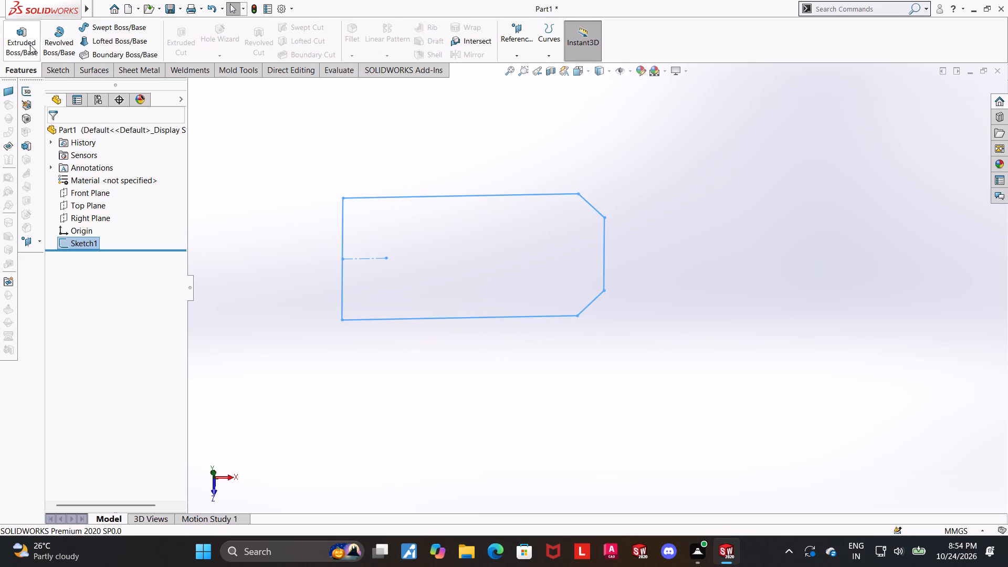
{"action": "left_click", "coordinate": [20, 41]}
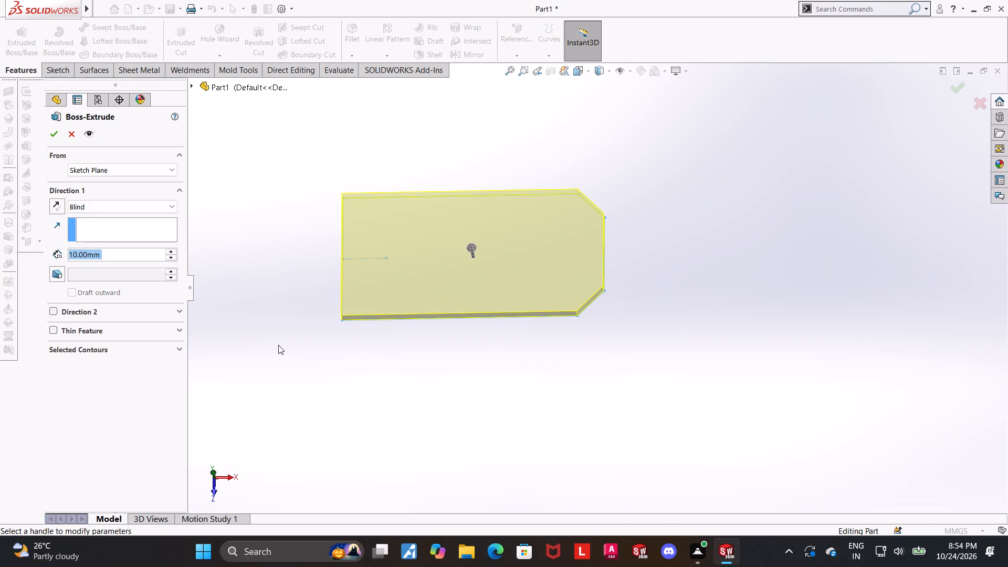
{"action": "left_click", "coordinate": [50, 131]}
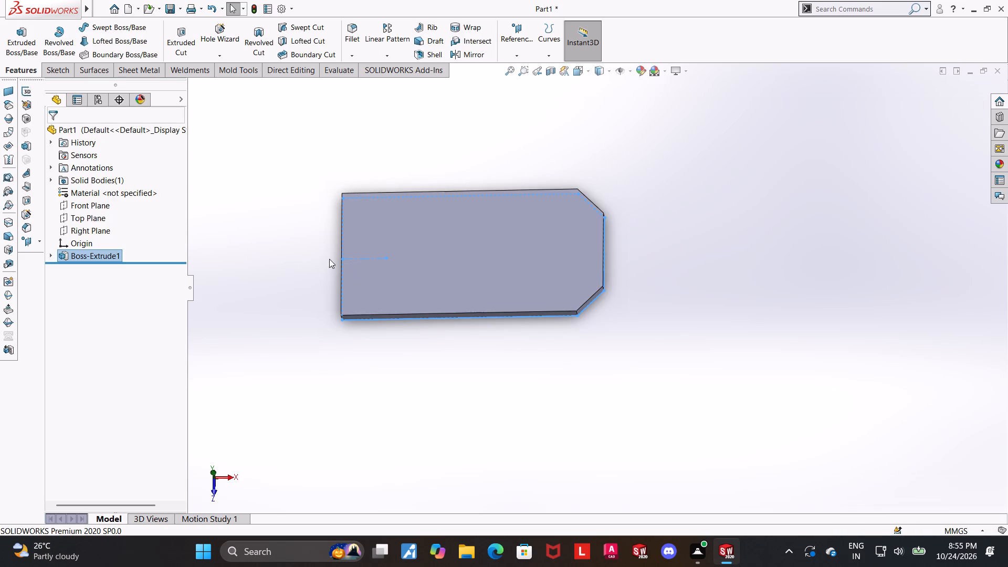
Reopen the extruded plate's profile sketch for editing.
{"action": "left_click", "coordinate": [317, 258]}
{"action": "left_click", "coordinate": [53, 254]}
{"action": "left_click", "coordinate": [86, 269]}
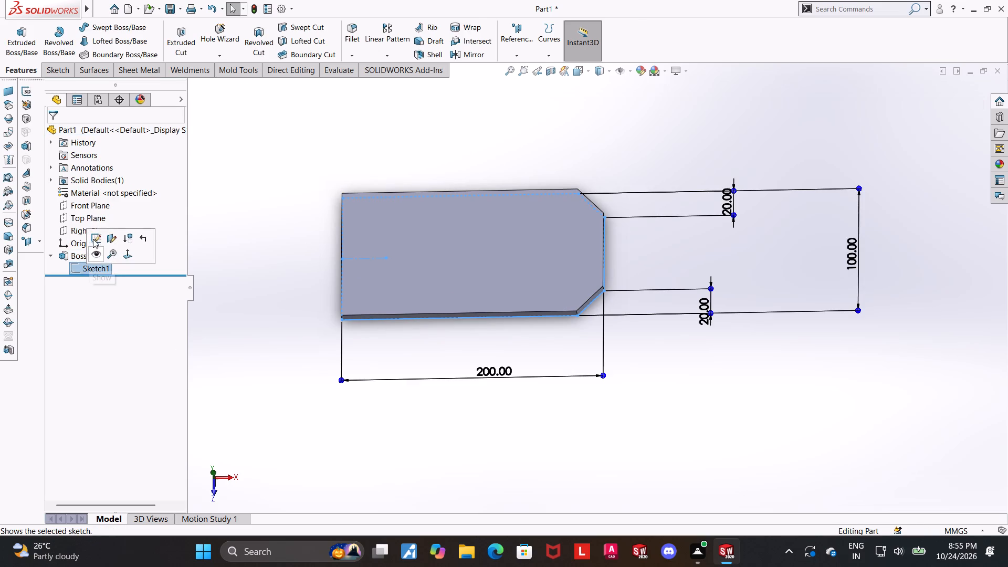
{"action": "left_click", "coordinate": [93, 237]}
{"action": "left_click", "coordinate": [96, 263]}
{"action": "left_click", "coordinate": [96, 253]}
{"action": "left_click", "coordinate": [116, 239]}
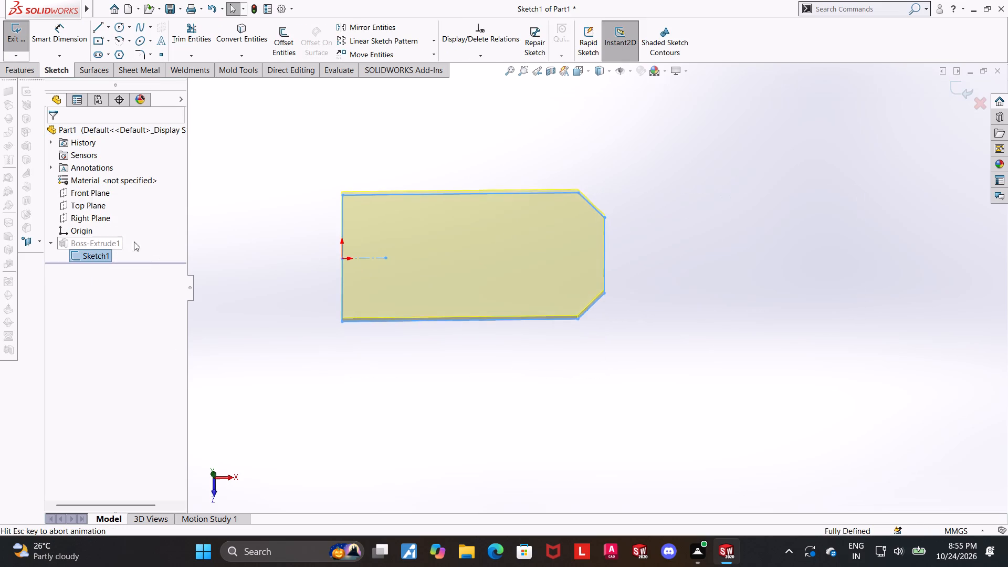
Draw four circles in two rows inside the profile's right half, with the left pair about 9.7 mm (upper) and 11.3 mm (lower) in radius.
{"action": "left_click", "coordinate": [665, 344]}
{"action": "scroll", "coordinate": [654, 256], "scroll_direction": "down", "scroll_amount": 2}
{"action": "scroll", "coordinate": [565, 248], "scroll_direction": "up", "scroll_amount": 2}
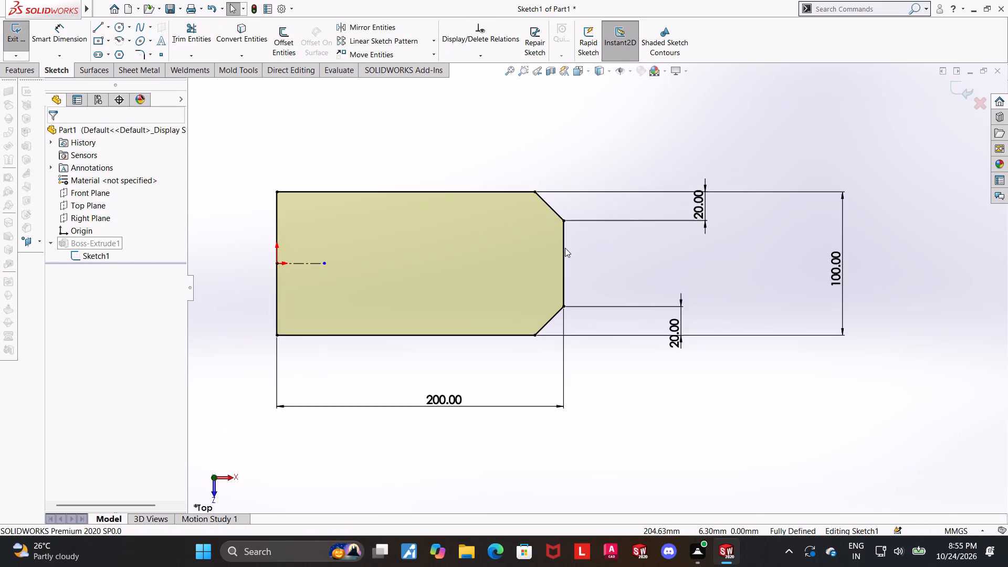
{"action": "scroll", "coordinate": [511, 213], "scroll_direction": "down", "scroll_amount": 2}
{"action": "left_click", "coordinate": [113, 26]}
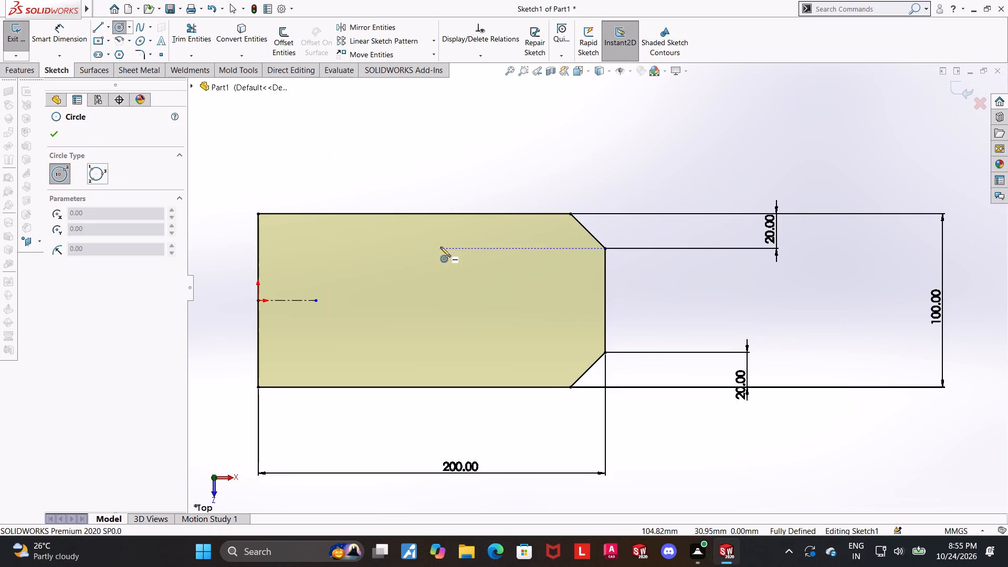
{"action": "left_click", "coordinate": [459, 268]}
{"action": "left_click", "coordinate": [476, 267]}
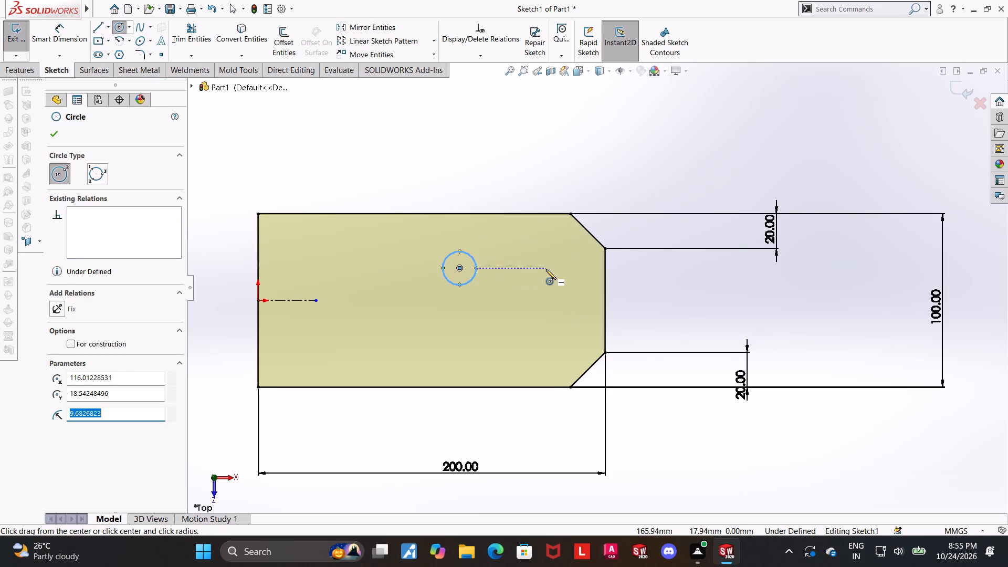
{"action": "left_click", "coordinate": [546, 269]}
{"action": "left_click", "coordinate": [556, 259]}
{"action": "left_click", "coordinate": [463, 349]}
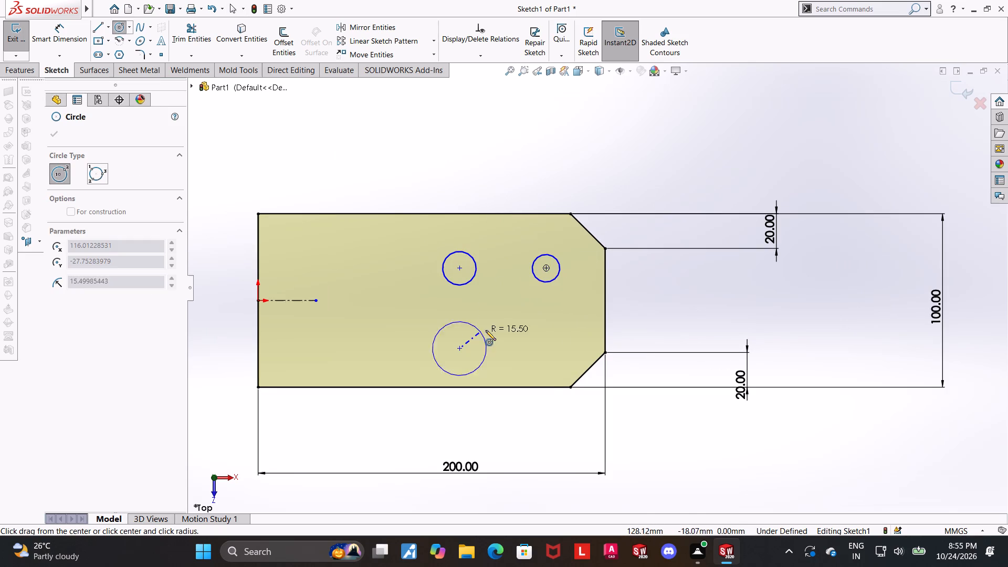
{"action": "left_click", "coordinate": [475, 337]}
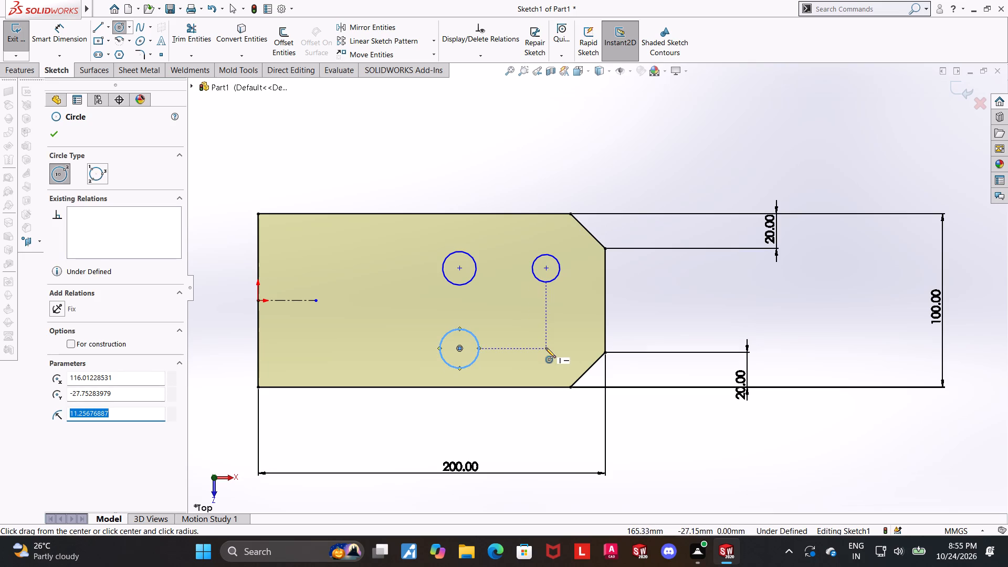
{"action": "left_click", "coordinate": [545, 348]}
{"action": "left_click", "coordinate": [558, 341]}
{"action": "key", "text": "Escape"}
{"action": "key", "text": "Escape"}
{"action": "key", "text": "Escape"}
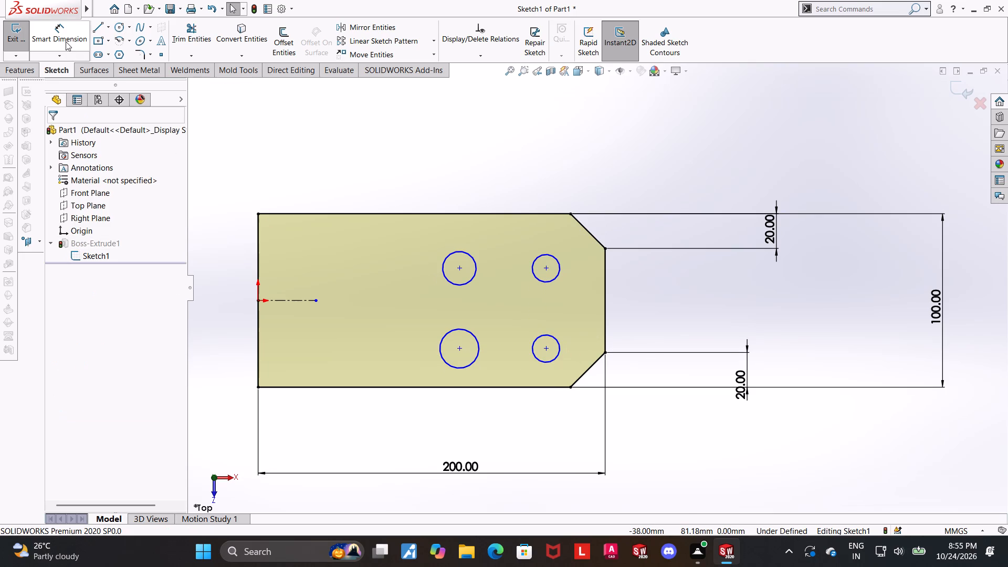
Dimension the horizontal distance between the two lower circles' centres as 40 mm.
{"action": "left_click", "coordinate": [64, 34]}
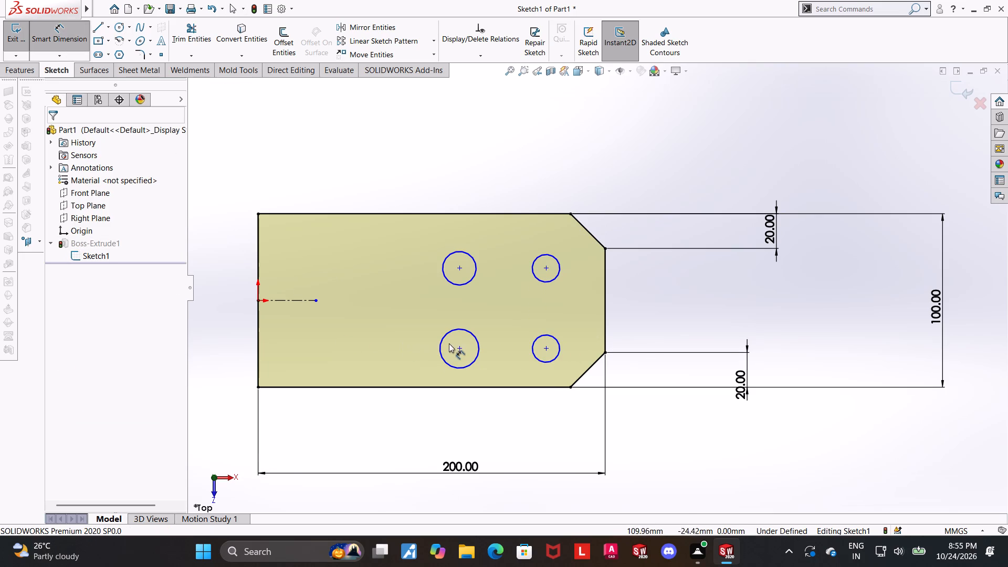
{"action": "left_click", "coordinate": [460, 350]}
{"action": "left_click", "coordinate": [545, 351]}
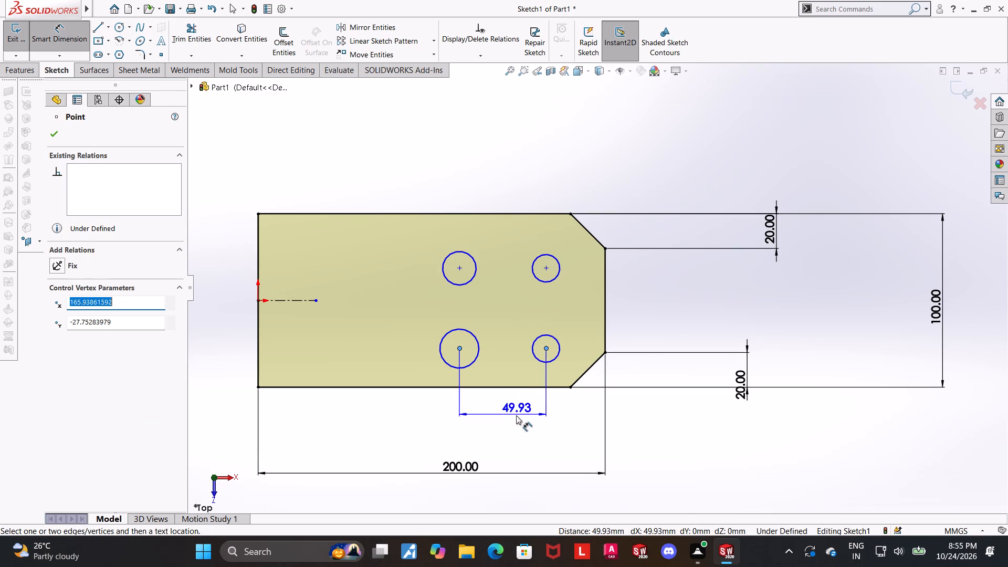
{"action": "left_click", "coordinate": [516, 415]}
{"action": "type", "text": "40"}
{"action": "key", "text": "Return"}
{"action": "key", "text": "Escape"}
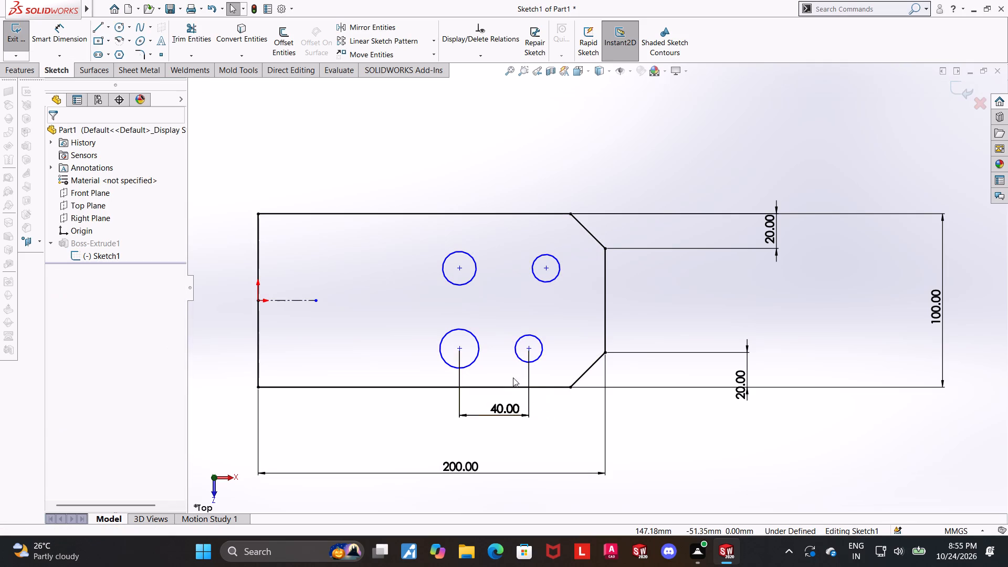
Dimension the distance from the lower right circle's centre to the profile's right vertical edge as 20 mm.
{"action": "left_click", "coordinate": [58, 33]}
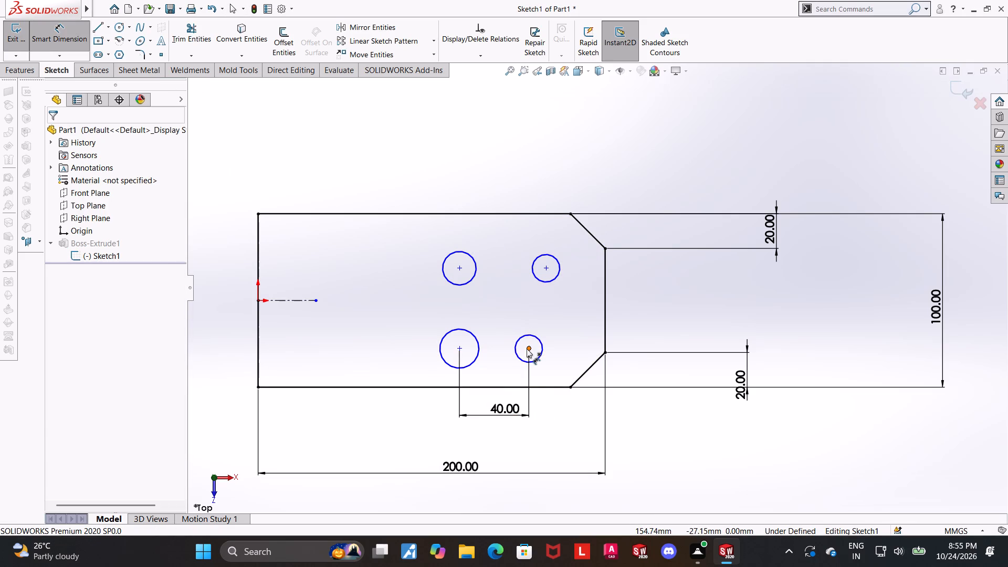
{"action": "left_click", "coordinate": [527, 350]}
{"action": "left_click", "coordinate": [607, 334]}
{"action": "left_click", "coordinate": [582, 426]}
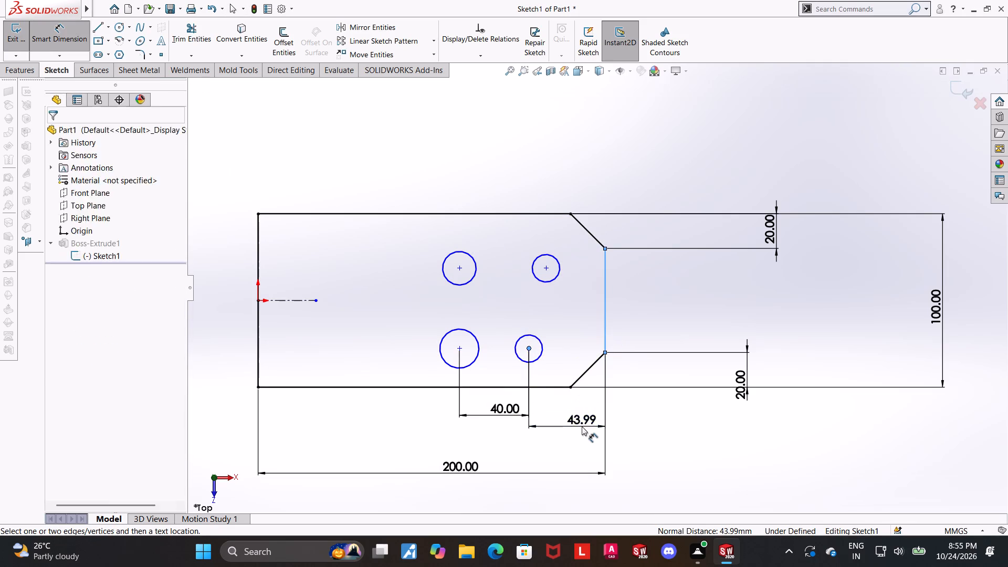
{"action": "type", "text": "20"}
{"action": "key", "text": "Return"}
{"action": "key", "text": "Escape"}
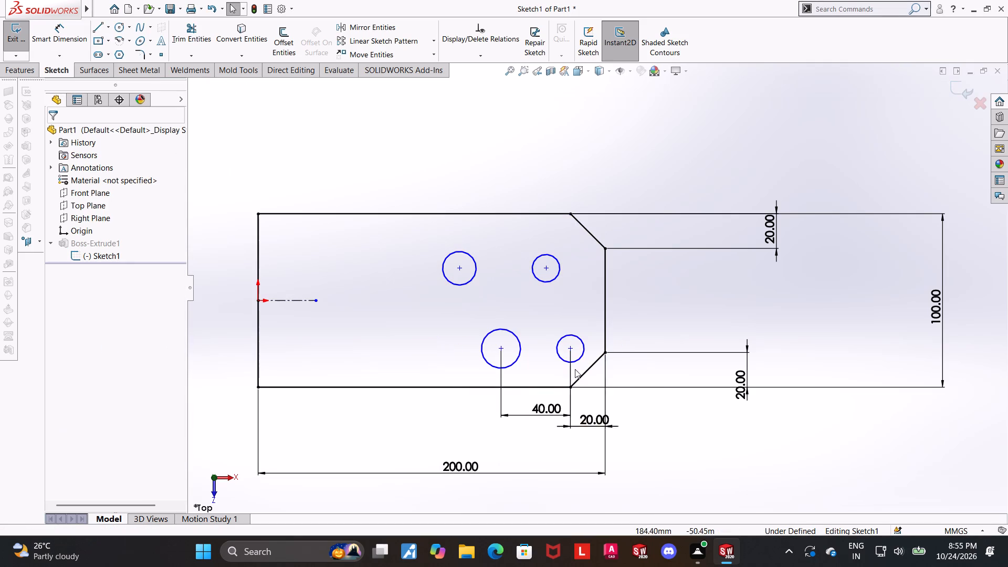
{"action": "left_click", "coordinate": [725, 422]}
Add Vertical relations between the upper and lower circle centres, for the right pair and the left pair.
{"action": "left_click", "coordinate": [547, 270]}
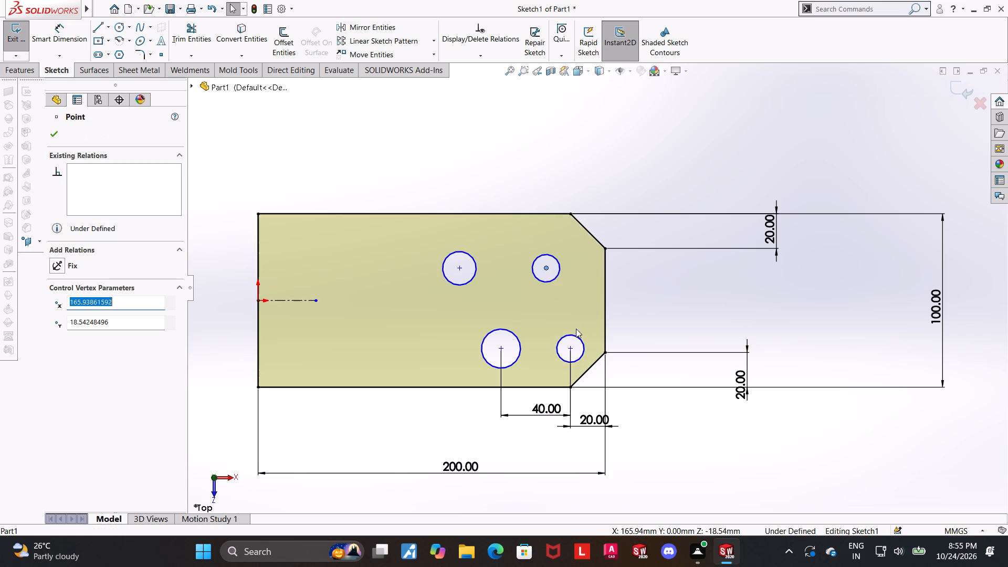
{"action": "left_click", "coordinate": [572, 351], "text": "ctrl"}
{"action": "left_click", "coordinate": [64, 333]}
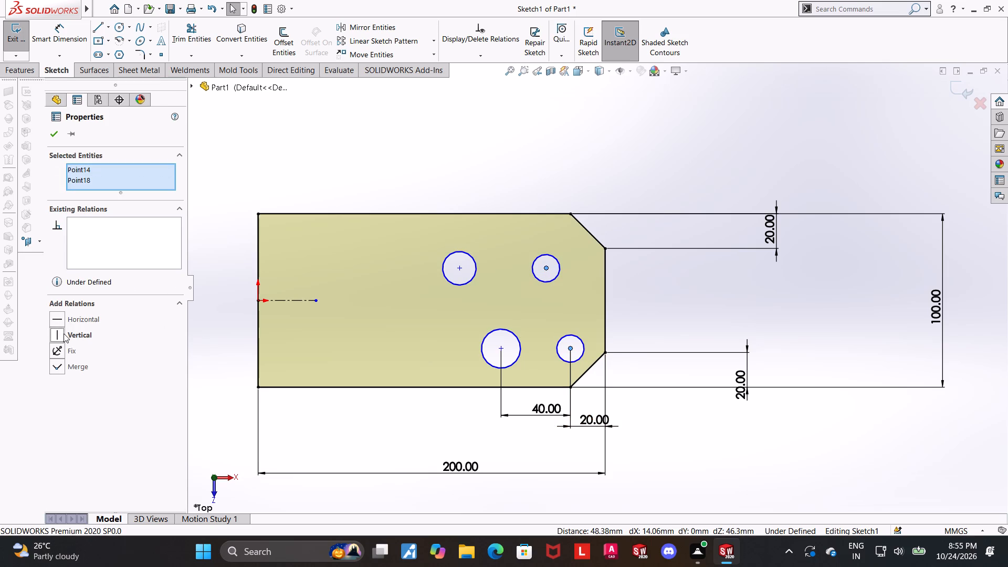
{"action": "left_click", "coordinate": [720, 429]}
{"action": "left_click", "coordinate": [457, 266]}
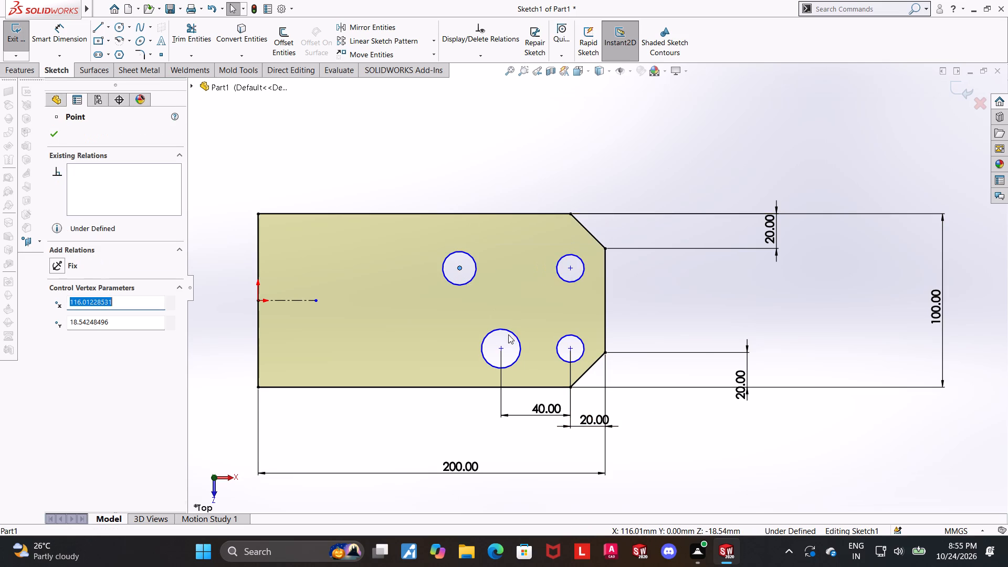
{"action": "left_click", "coordinate": [503, 348], "text": "ctrl"}
{"action": "left_click", "coordinate": [63, 333]}
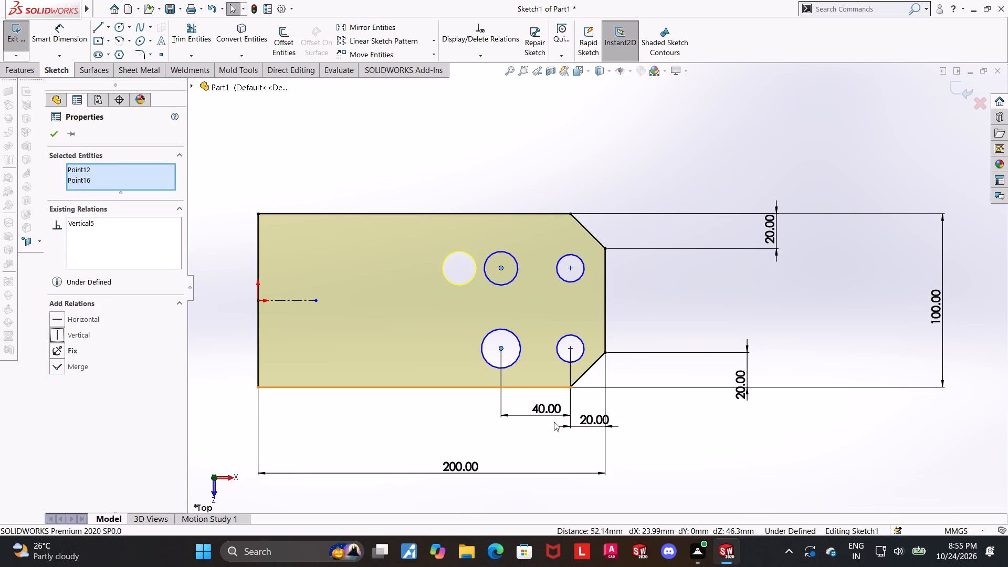
{"action": "left_click", "coordinate": [772, 469]}
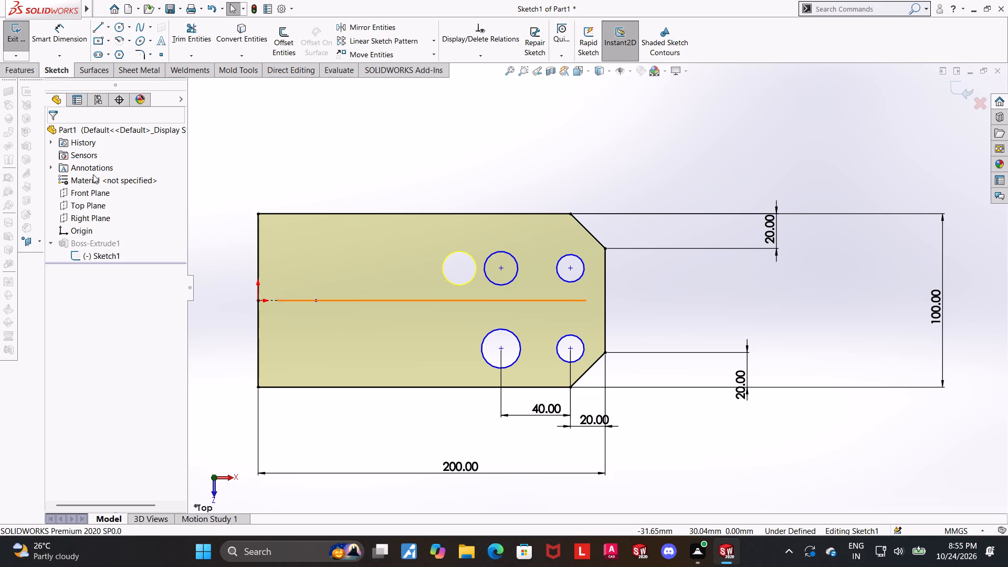
Dimension the upper left circle's diameter as 10 mm.
{"action": "left_click", "coordinate": [59, 37]}
{"action": "left_click", "coordinate": [506, 253]}
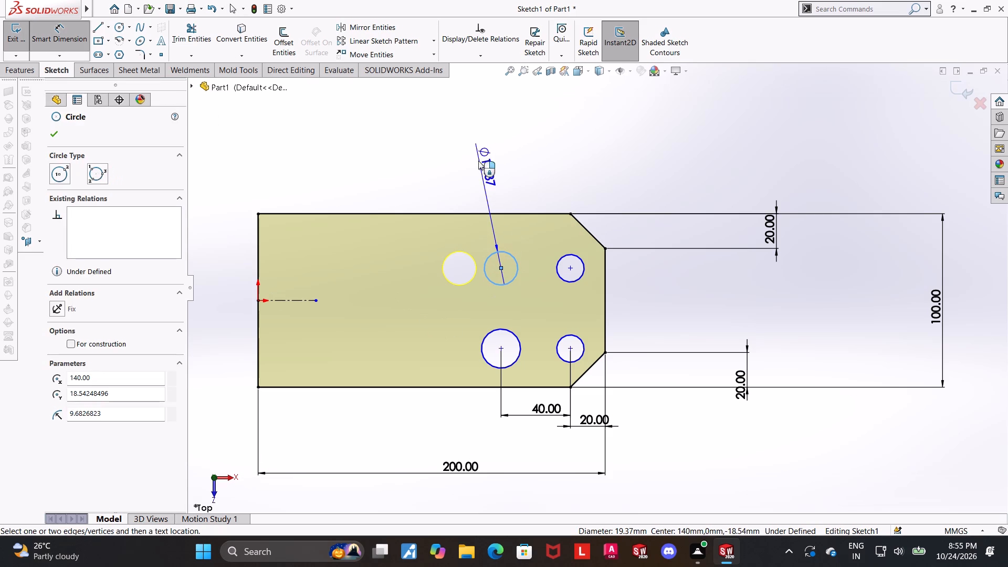
{"action": "left_click", "coordinate": [477, 157]}
{"action": "type", "text": "10"}
{"action": "key", "text": "Return"}
{"action": "key", "text": "Escape"}
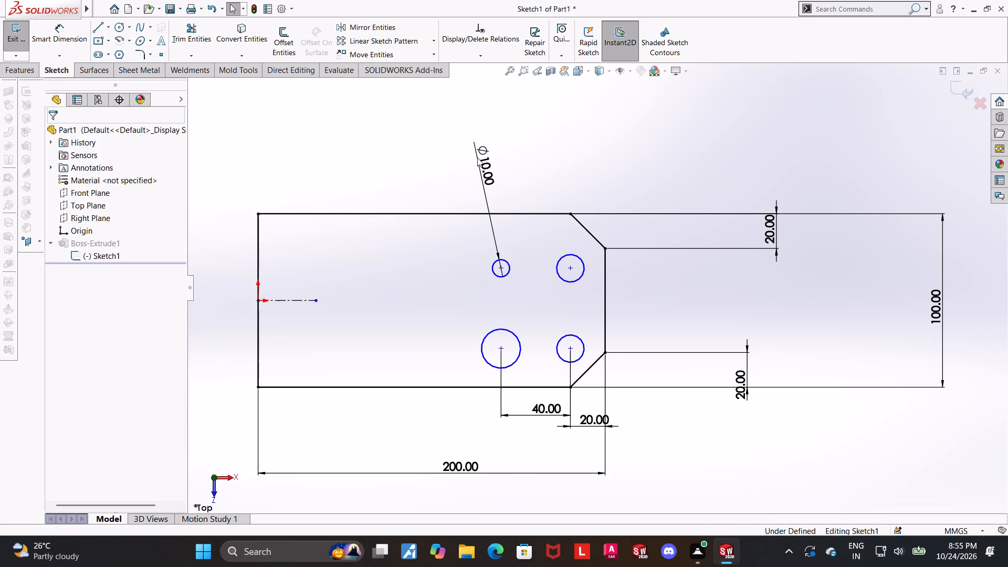
{"action": "left_click", "coordinate": [600, 139]}
Add an Equal relation between all four circles.
{"action": "left_click", "coordinate": [509, 262]}
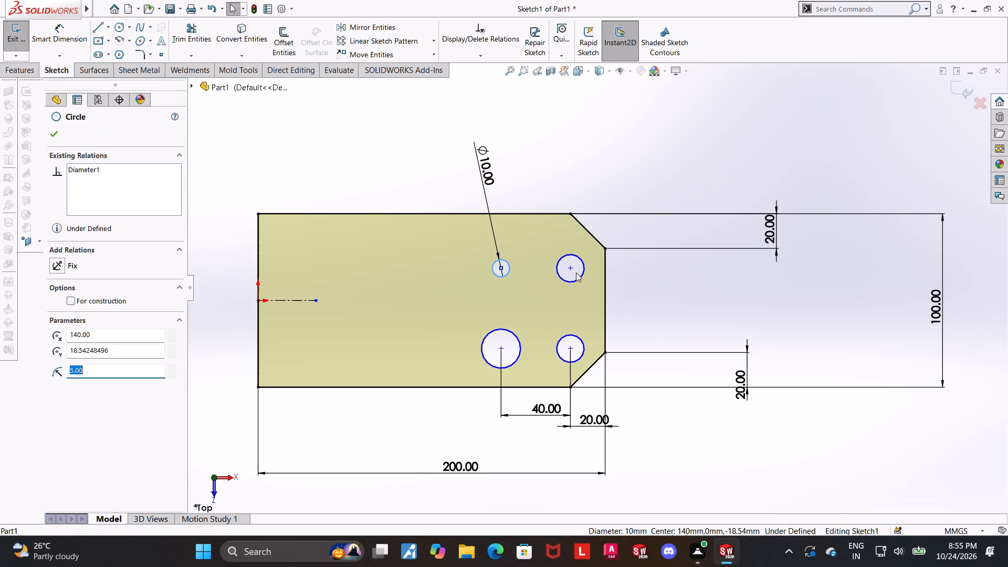
{"action": "left_click", "coordinate": [564, 280], "text": "ctrl"}
{"action": "left_click", "coordinate": [516, 337], "text": "ctrl"}
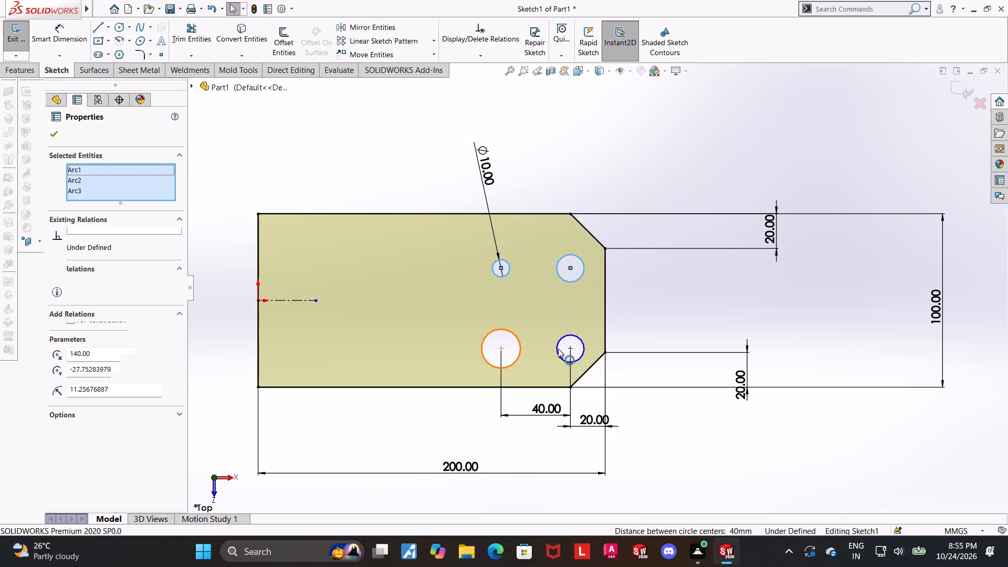
{"action": "left_click", "coordinate": [558, 349], "text": "ctrl"}
{"action": "left_click", "coordinate": [54, 371]}
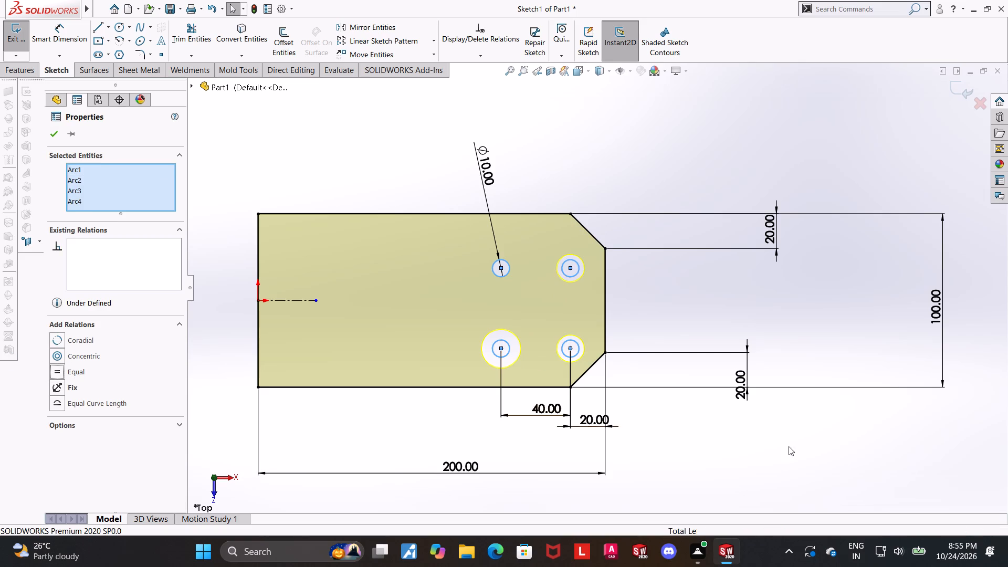
{"action": "left_click", "coordinate": [789, 446]}
Dimension the vertical distance between the upper right and lower right circles' centres as 50 mm.
{"action": "scroll", "coordinate": [737, 376], "scroll_direction": "down", "scroll_amount": 1}
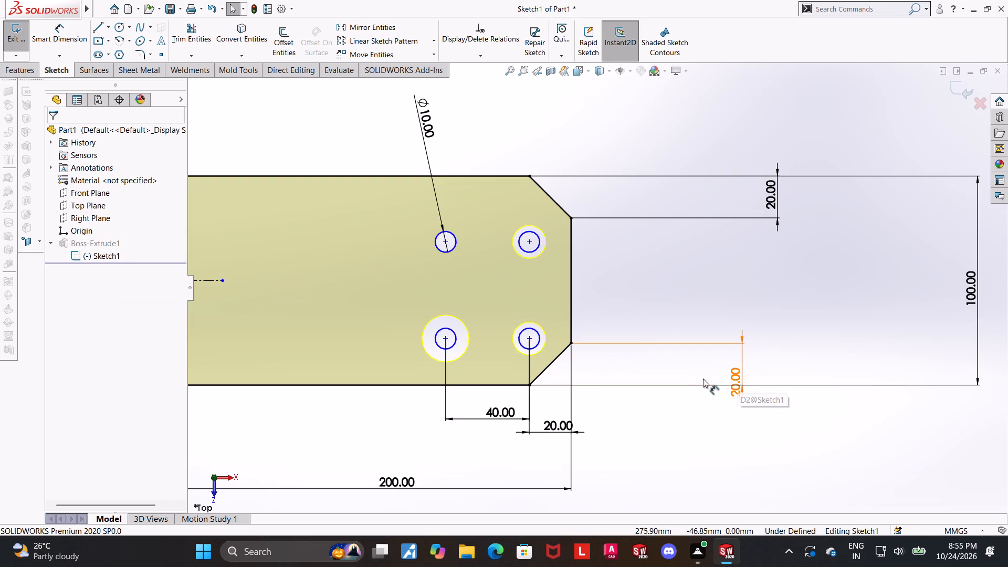
{"action": "left_click", "coordinate": [59, 33]}
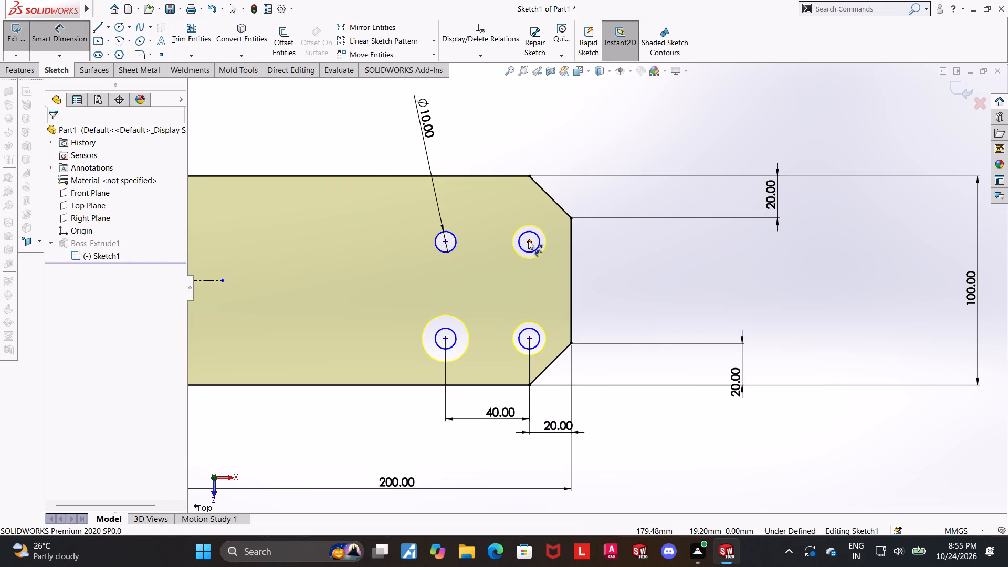
{"action": "left_click", "coordinate": [528, 240]}
{"action": "left_click", "coordinate": [531, 338]}
{"action": "left_click", "coordinate": [645, 301]}
{"action": "type", "text": "50"}
{"action": "key", "text": "Return"}
{"action": "key", "text": "Escape"}
{"action": "key", "text": "Escape"}
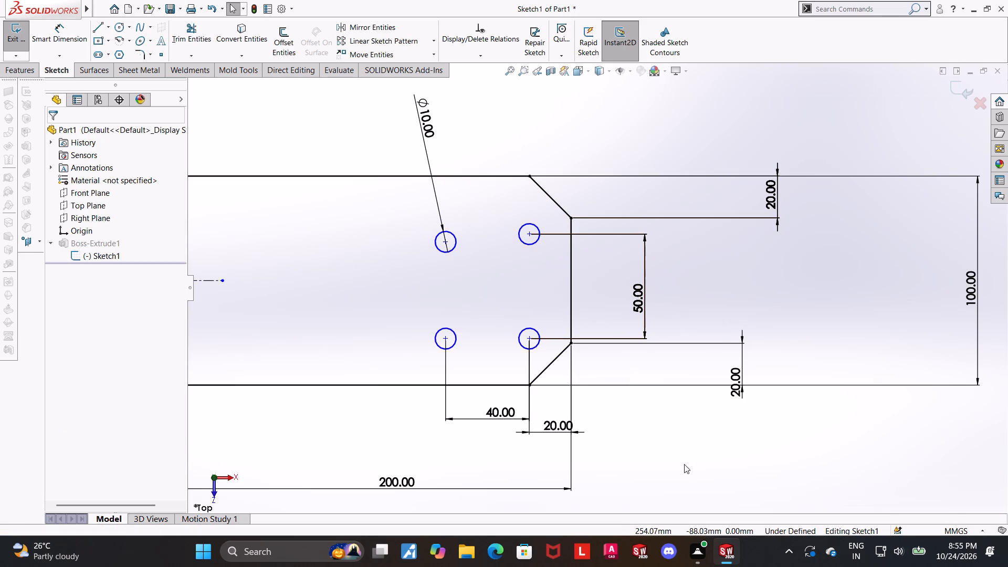
{"action": "left_click", "coordinate": [642, 421]}
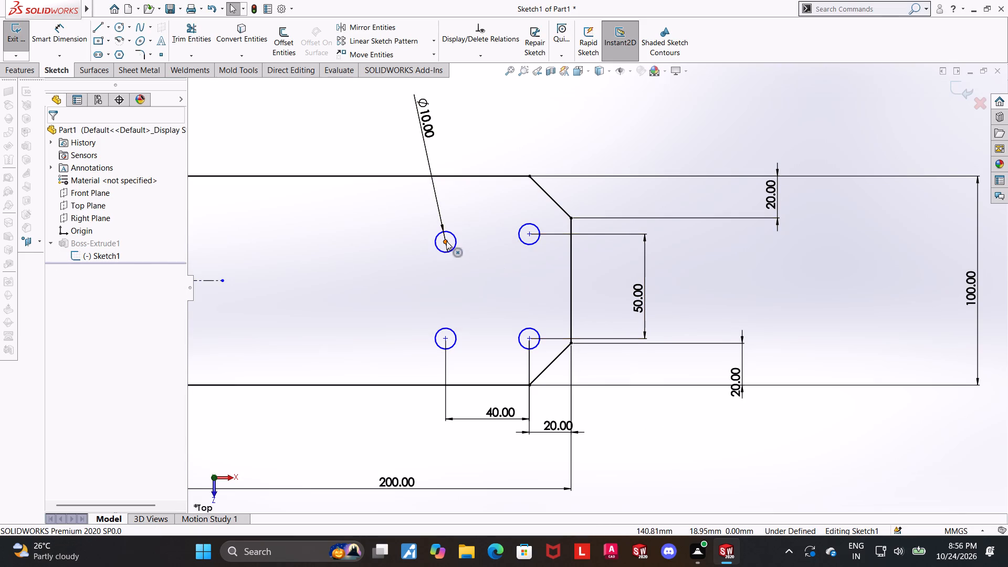
Add Horizontal relations between the left and right circle centres, for the upper pair and the lower pair.
{"action": "left_click", "coordinate": [446, 241], "text": "ctrl"}
{"action": "left_click", "coordinate": [527, 235], "text": "ctrl"}
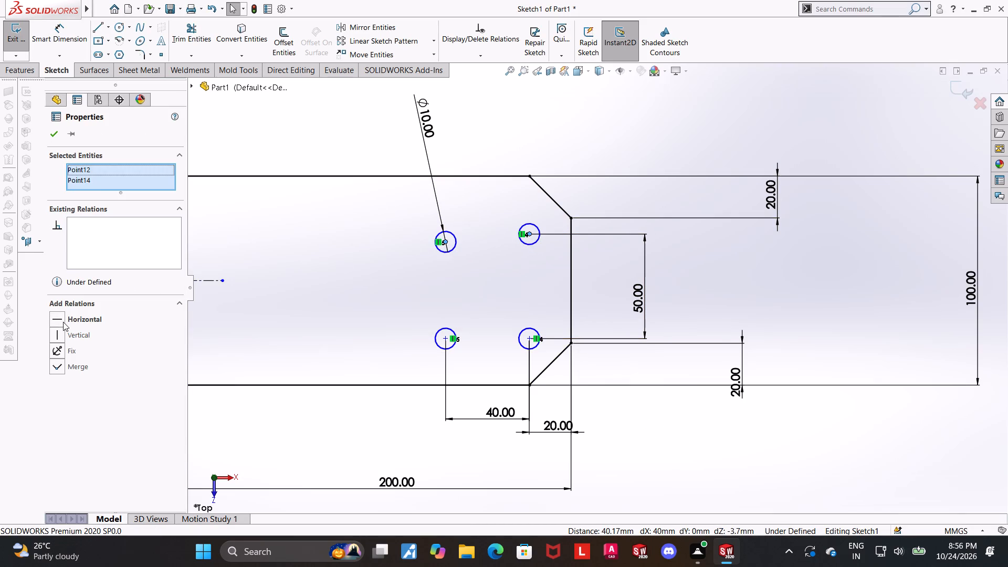
{"action": "left_click", "coordinate": [59, 317], "text": "ctrl"}
{"action": "left_click", "coordinate": [745, 431]}
{"action": "left_click", "coordinate": [447, 337]}
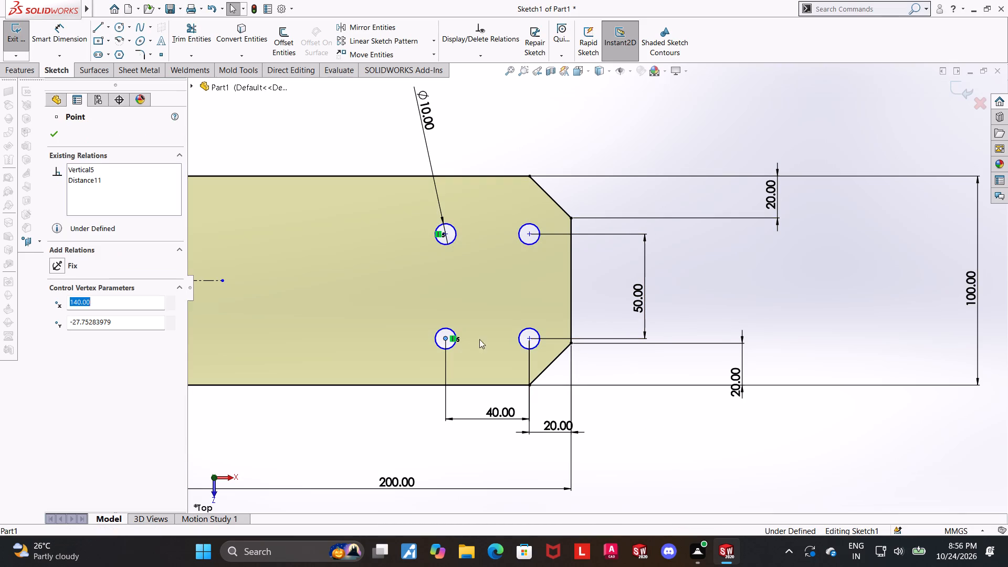
{"action": "left_click", "coordinate": [528, 337], "text": "ctrl"}
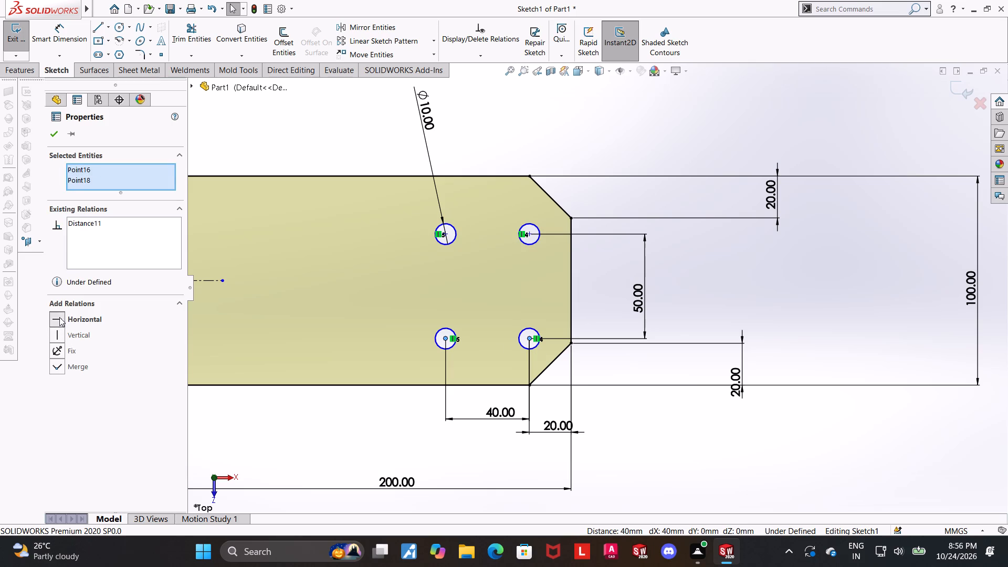
{"action": "left_click", "coordinate": [59, 317]}
{"action": "scroll", "coordinate": [698, 400], "scroll_direction": "up", "scroll_amount": 2}
{"action": "left_click", "coordinate": [681, 406]}
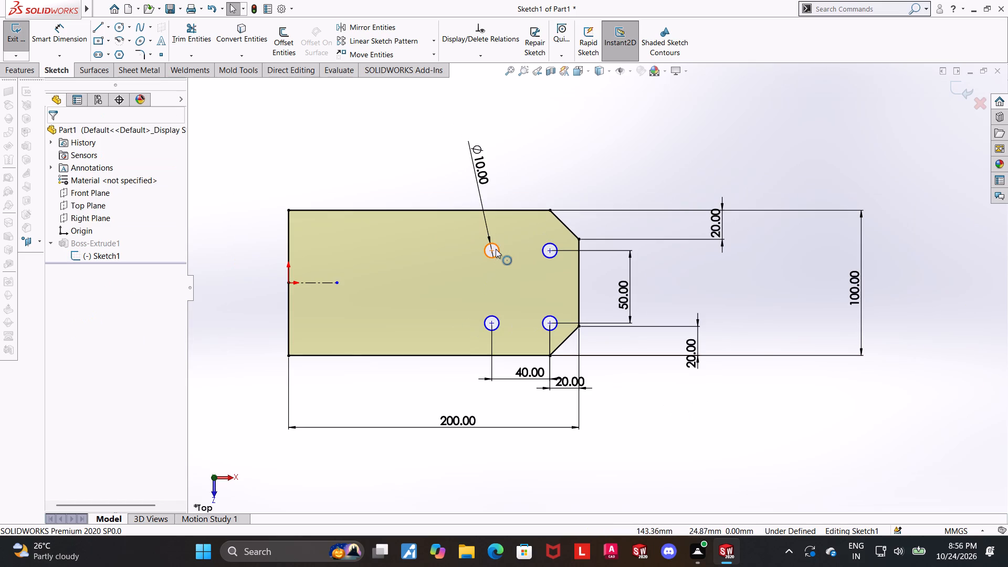
Make the upper left and lower left circle centres symmetric about the horizontal centerline.
{"action": "left_click", "coordinate": [493, 252]}
{"action": "left_click", "coordinate": [493, 324], "text": "ctrl"}
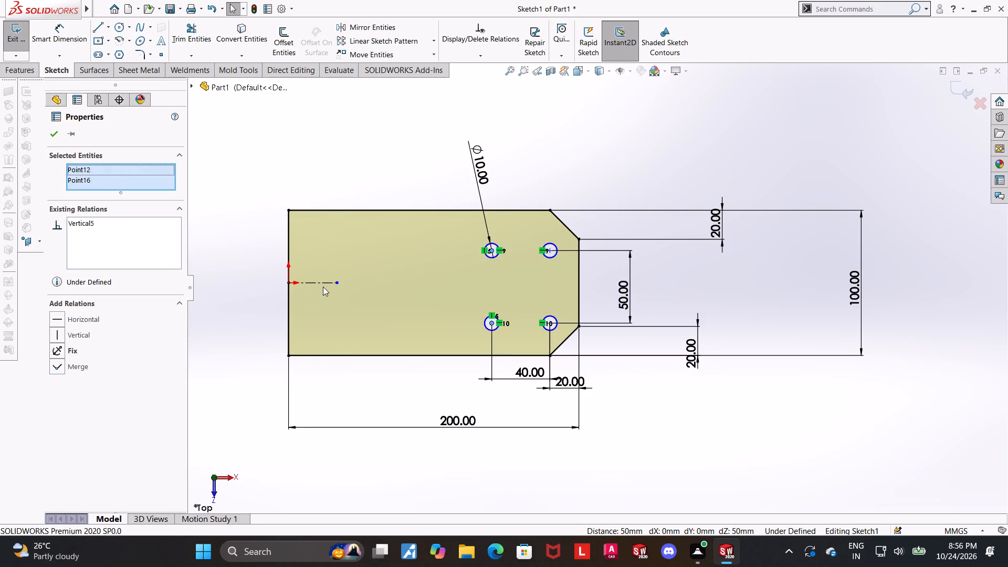
{"action": "left_click", "coordinate": [323, 285], "text": "ctrl"}
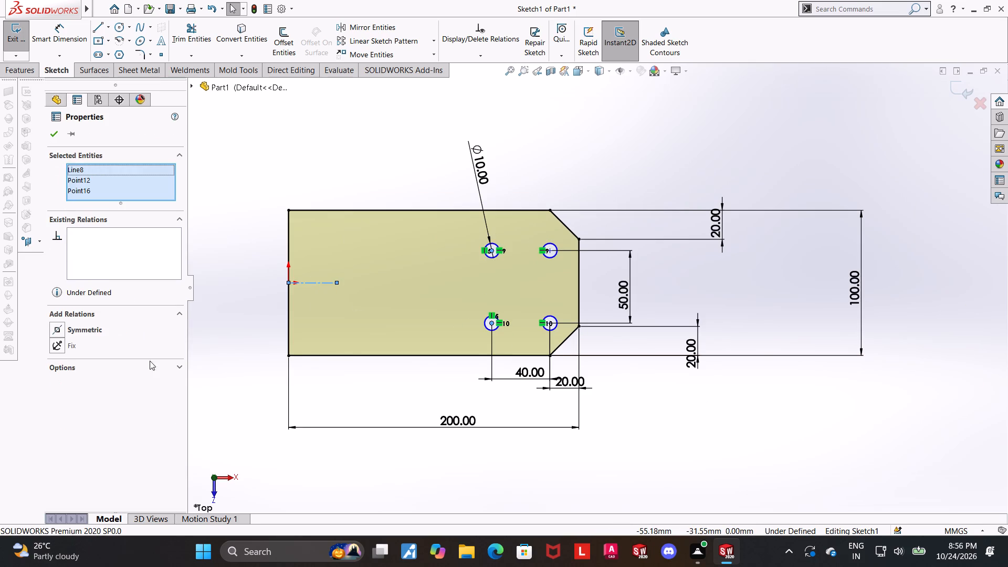
{"action": "left_click", "coordinate": [63, 331]}
{"action": "left_click", "coordinate": [746, 403]}
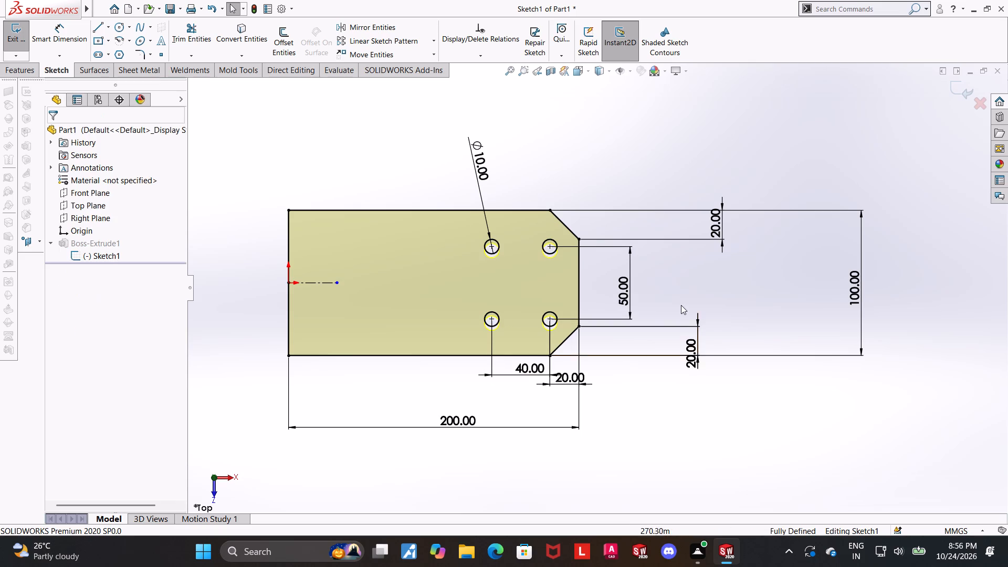
{"action": "key", "text": "Escape"}
Check the right circles' centre distances to the profile's upper and lower edges with Smart Dimension, without keeping any dimension.
{"action": "scroll", "coordinate": [602, 301], "scroll_direction": "down", "scroll_amount": 1}
{"action": "left_click", "coordinate": [69, 31]}
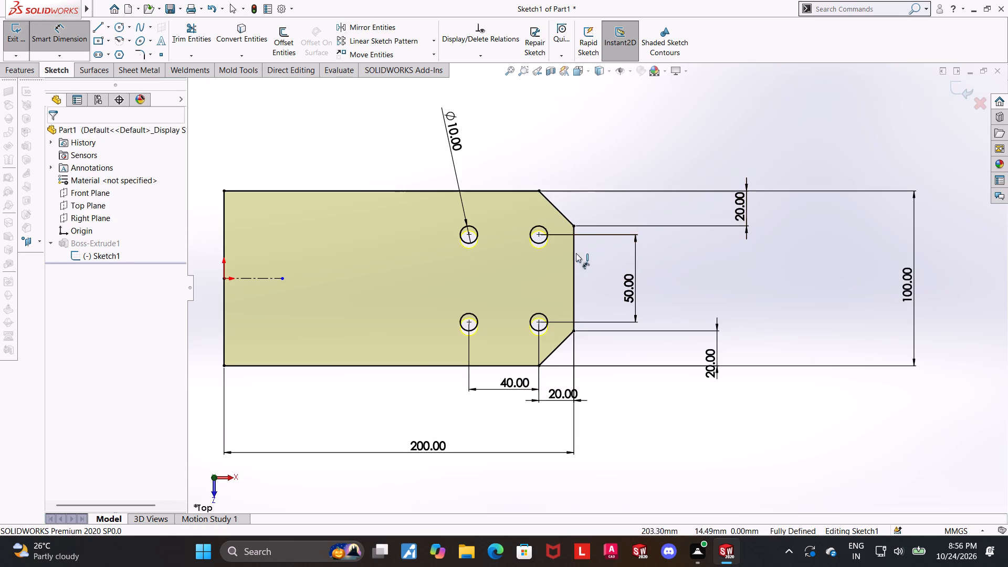
{"action": "left_click", "coordinate": [539, 233]}
{"action": "left_click", "coordinate": [530, 189]}
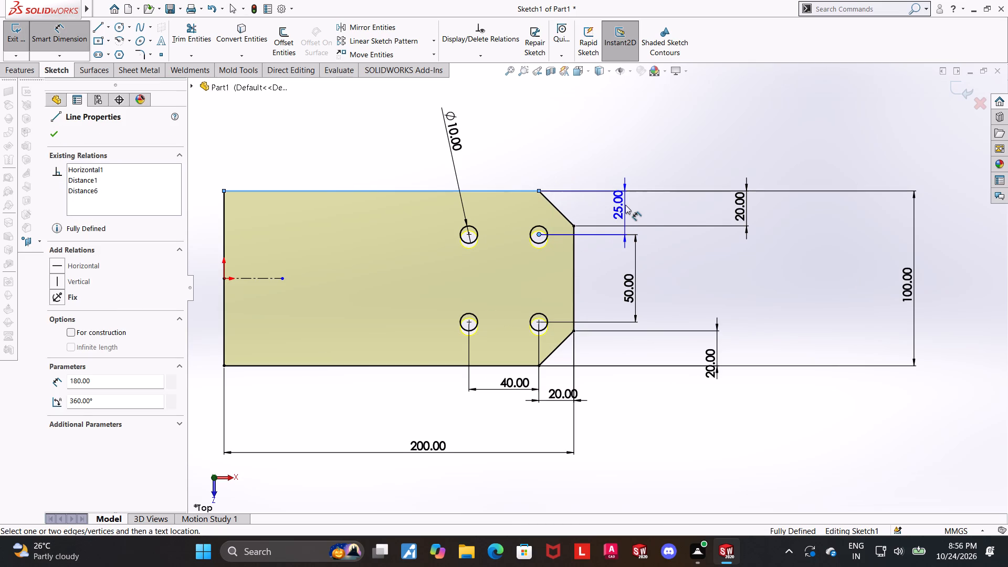
{"action": "key", "text": "Escape"}
{"action": "left_click", "coordinate": [540, 322]}
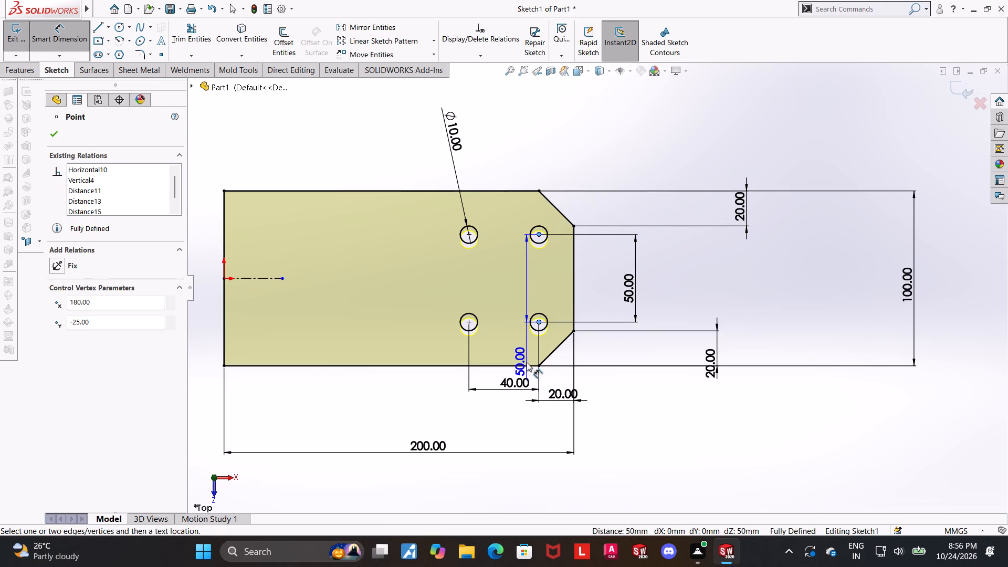
{"action": "left_click", "coordinate": [527, 364]}
{"action": "key", "text": "Escape"}
{"action": "key", "text": "Escape"}
{"action": "key", "text": "Escape"}
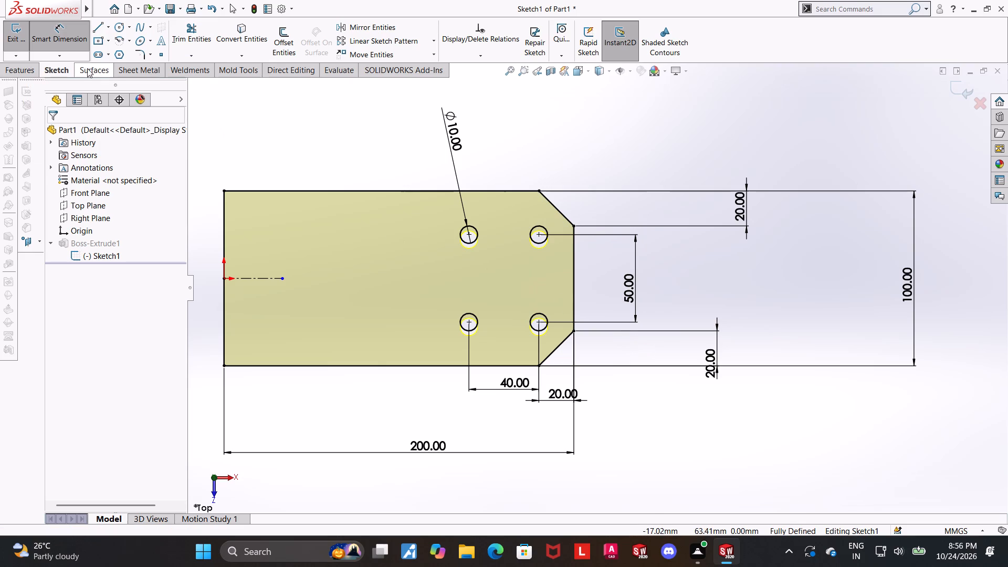
{"action": "left_click", "coordinate": [77, 34]}
{"action": "left_click", "coordinate": [540, 322]}
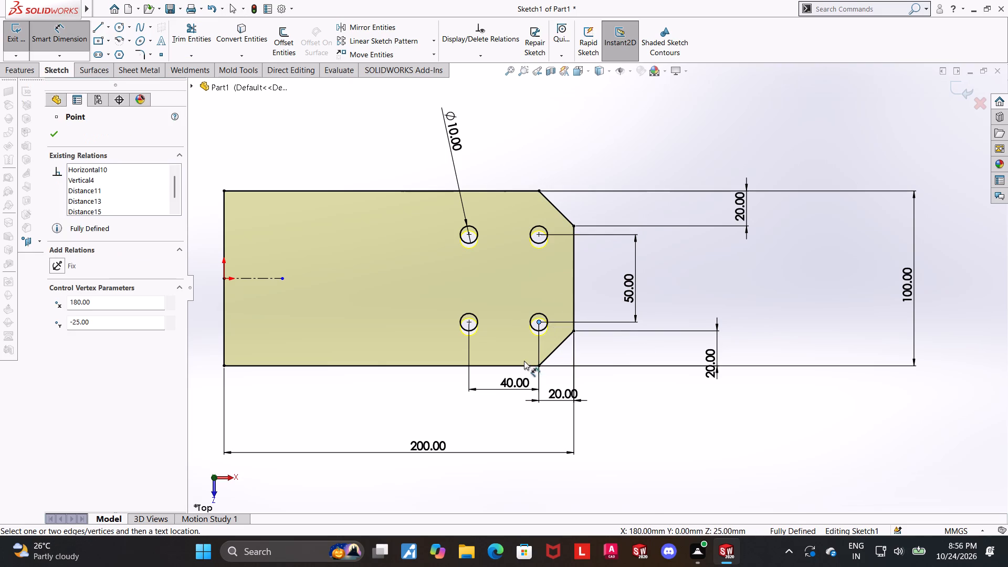
{"action": "left_click", "coordinate": [523, 363]}
{"action": "key", "text": "Escape"}
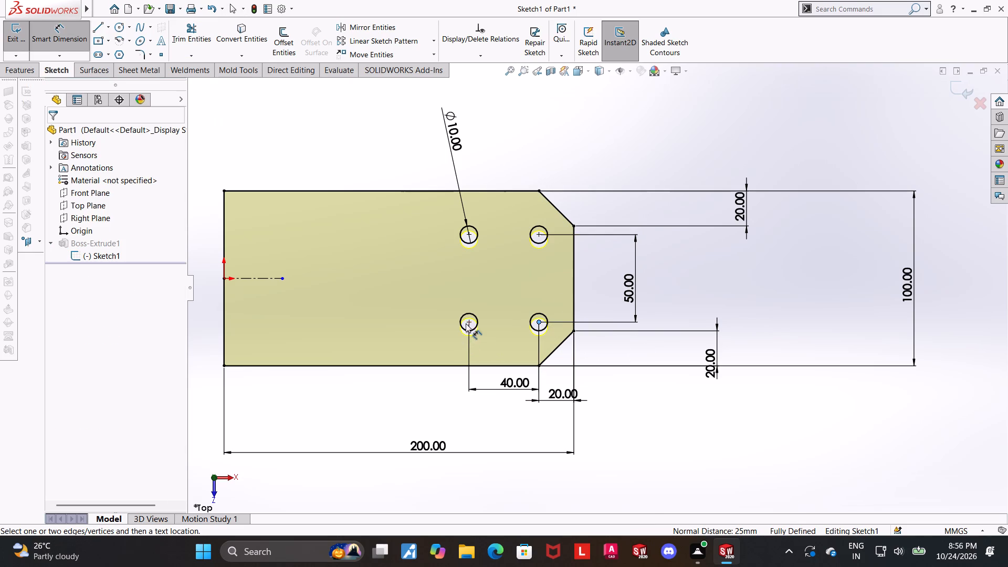
Check the left circles' centre distances to the horizontal edges and the right circles with Smart Dimension, without keeping any dimension.
{"action": "left_click", "coordinate": [468, 323]}
{"action": "key", "text": "Escape"}
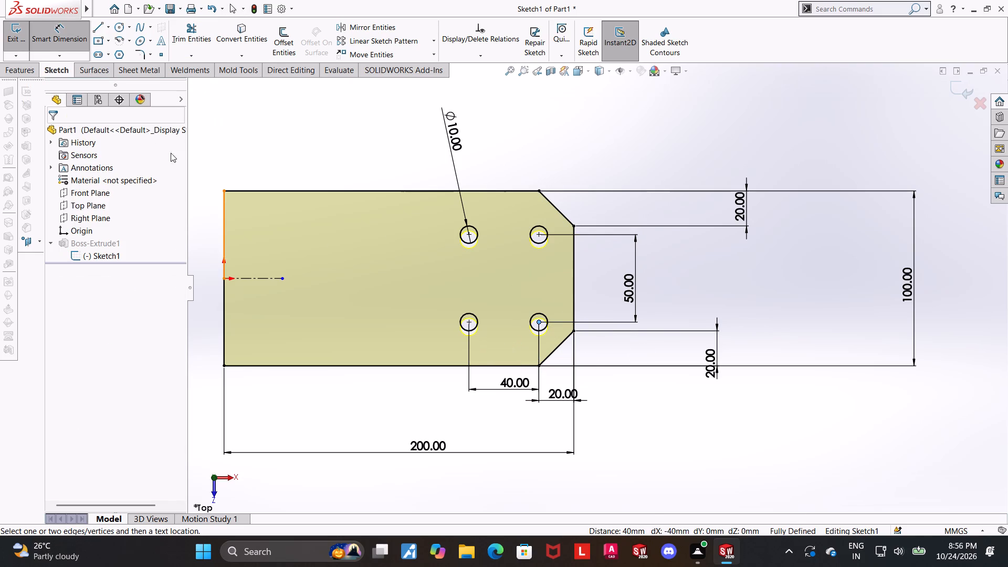
{"action": "key", "text": "Escape"}
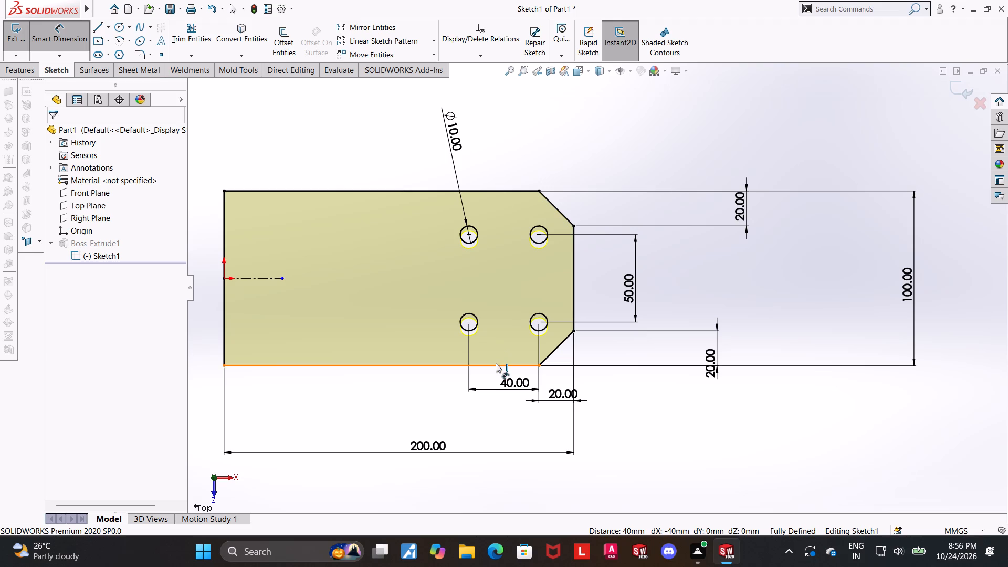
{"action": "left_click", "coordinate": [496, 363]}
{"action": "left_click", "coordinate": [466, 321]}
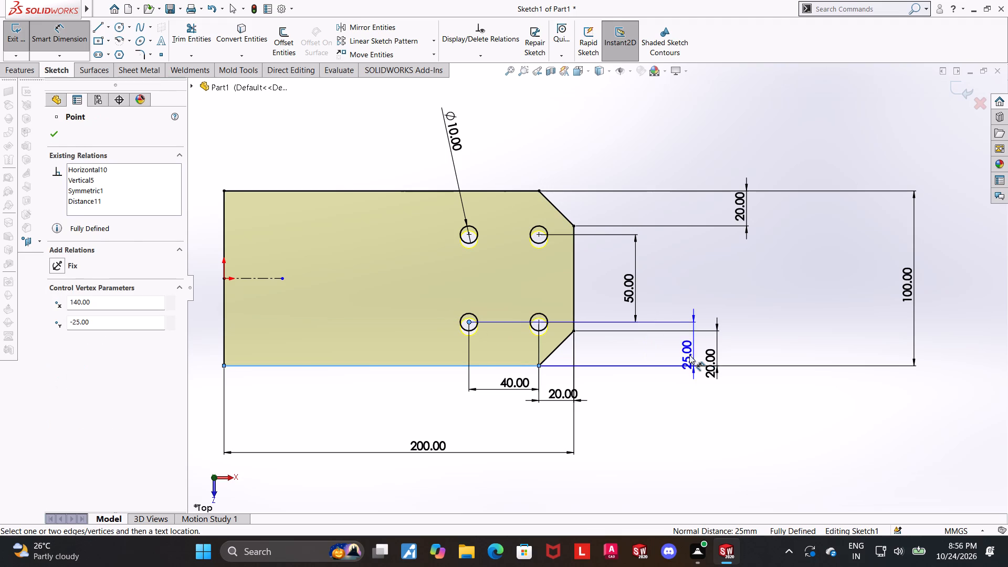
{"action": "key", "text": "Escape"}
{"action": "key", "text": "Escape"}
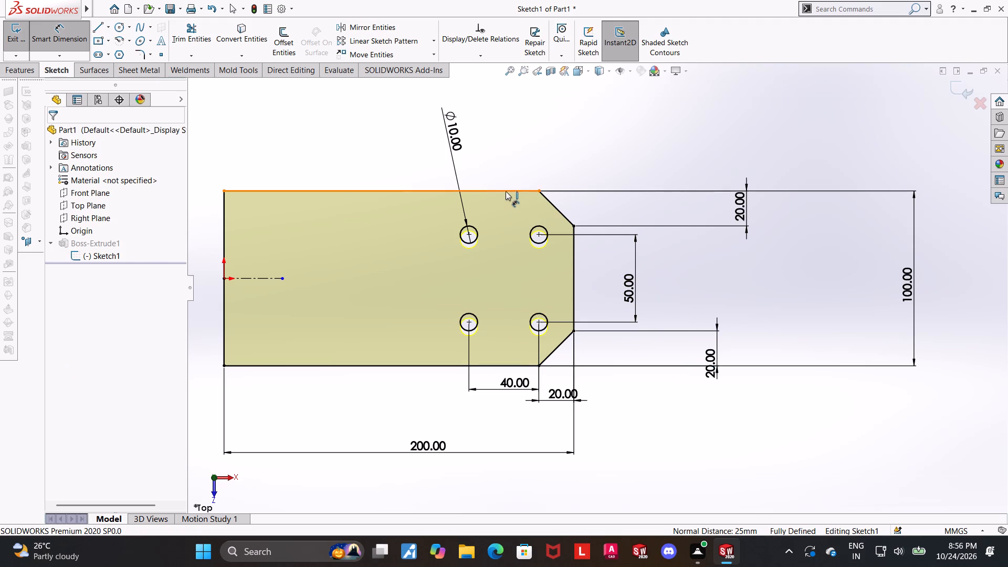
{"action": "left_click", "coordinate": [505, 190]}
{"action": "left_click", "coordinate": [468, 234]}
{"action": "key", "text": "Escape"}
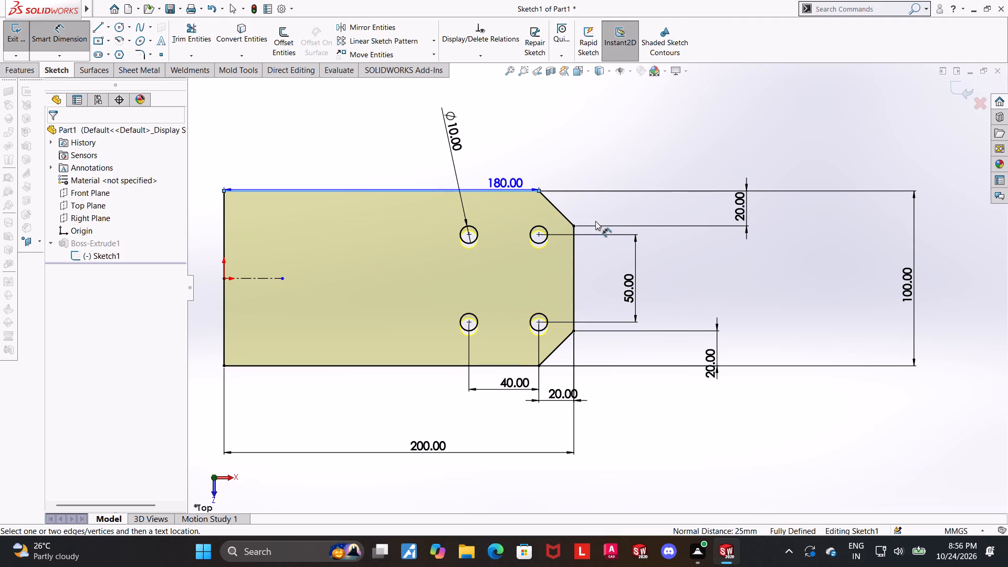
{"action": "key", "text": "Escape"}
{"action": "left_click", "coordinate": [468, 235]}
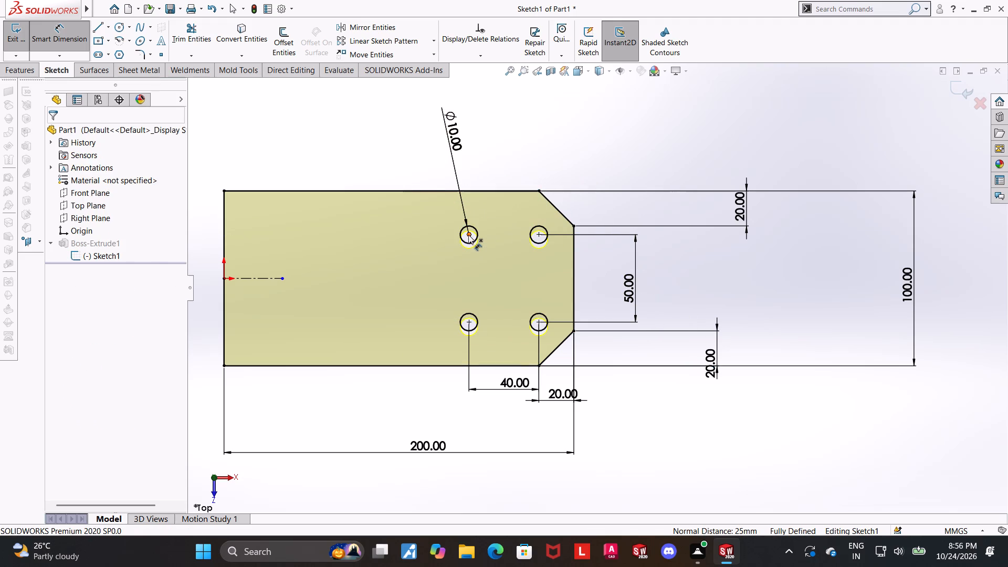
{"action": "left_click", "coordinate": [538, 236]}
{"action": "key", "text": "Escape"}
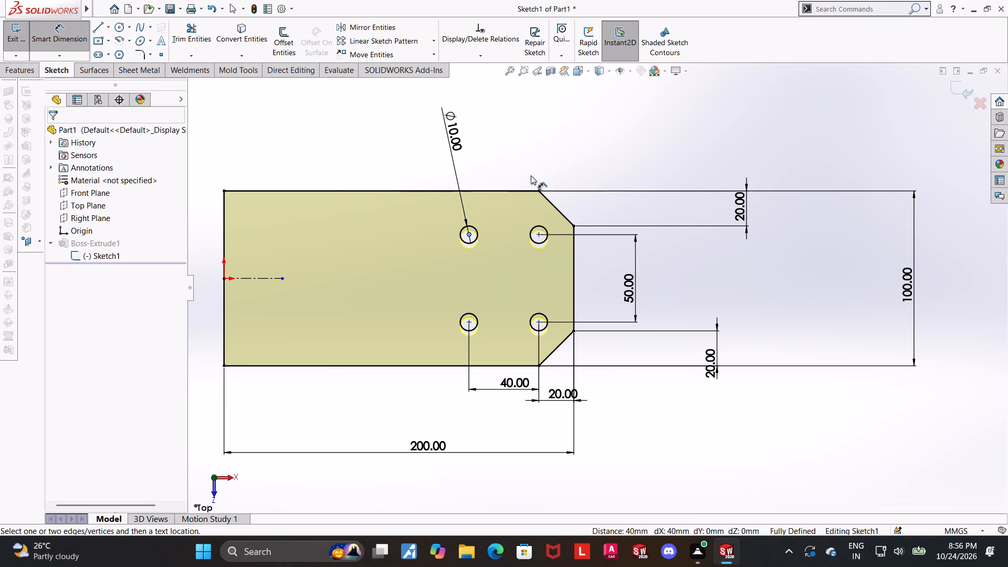
{"action": "key", "text": "Escape"}
{"action": "key", "text": "Escape"}
Exit the edited sketch to rebuild the extruded plate with its four holes.
{"action": "scroll", "coordinate": [608, 219], "scroll_direction": "up", "scroll_amount": 2}
{"action": "left_click", "coordinate": [951, 91]}
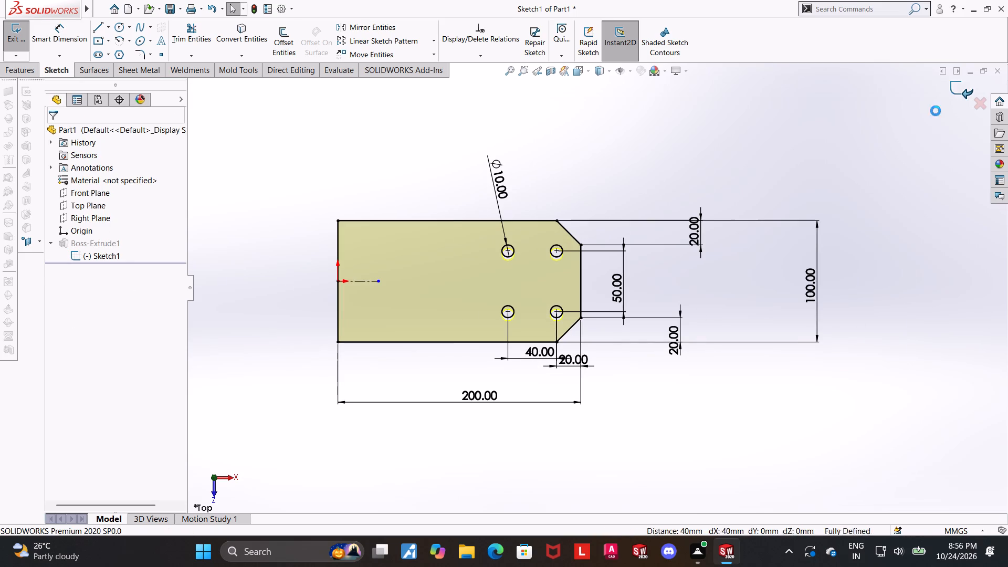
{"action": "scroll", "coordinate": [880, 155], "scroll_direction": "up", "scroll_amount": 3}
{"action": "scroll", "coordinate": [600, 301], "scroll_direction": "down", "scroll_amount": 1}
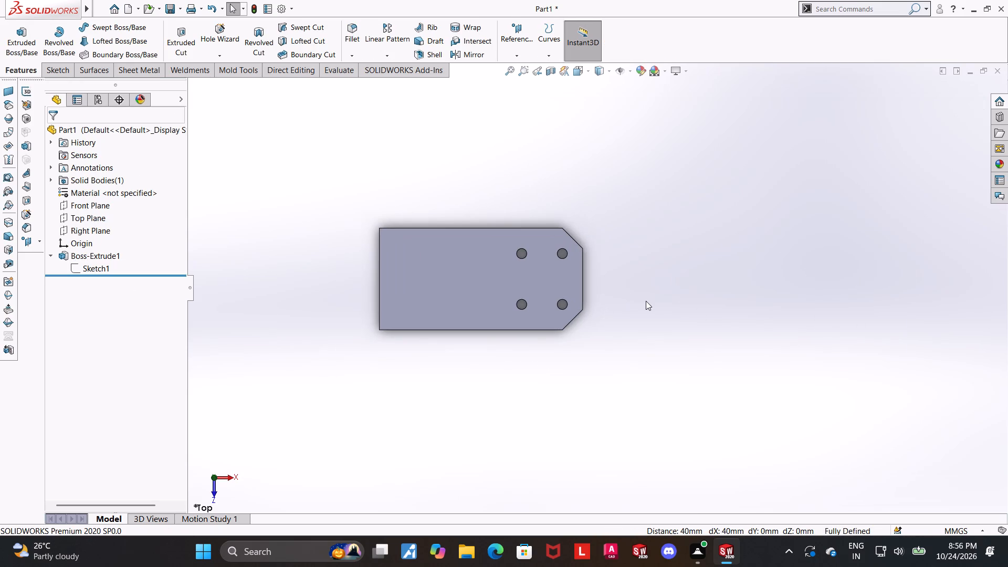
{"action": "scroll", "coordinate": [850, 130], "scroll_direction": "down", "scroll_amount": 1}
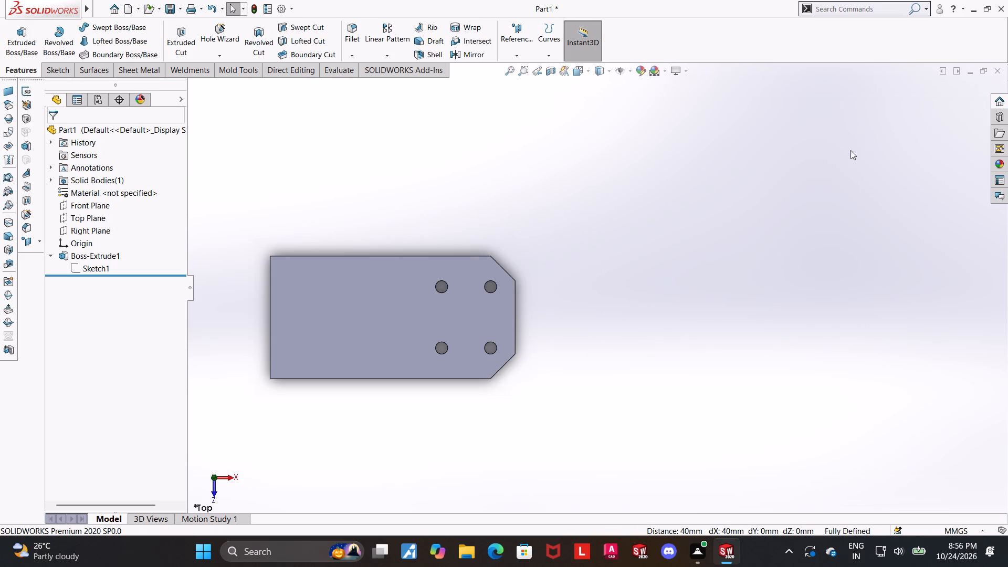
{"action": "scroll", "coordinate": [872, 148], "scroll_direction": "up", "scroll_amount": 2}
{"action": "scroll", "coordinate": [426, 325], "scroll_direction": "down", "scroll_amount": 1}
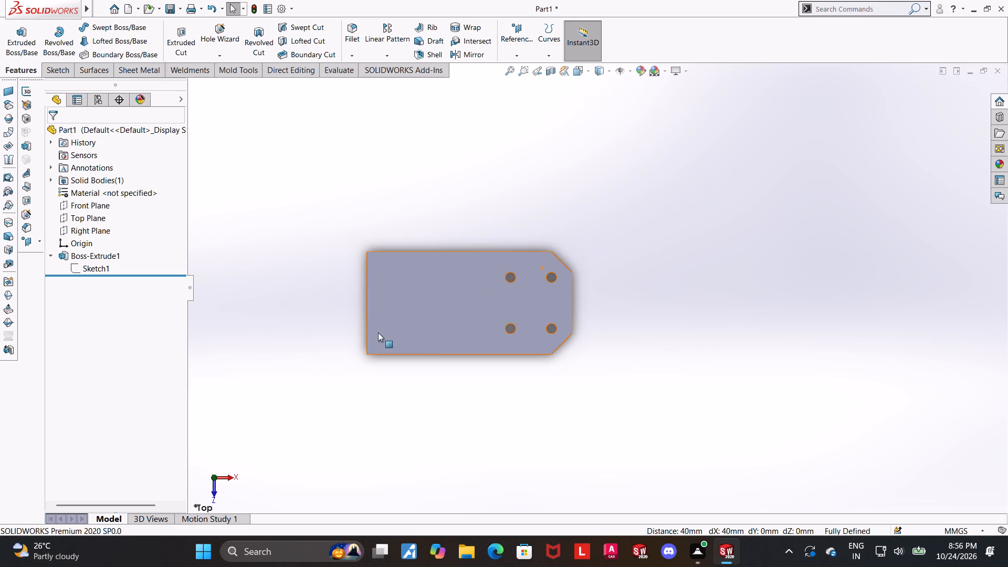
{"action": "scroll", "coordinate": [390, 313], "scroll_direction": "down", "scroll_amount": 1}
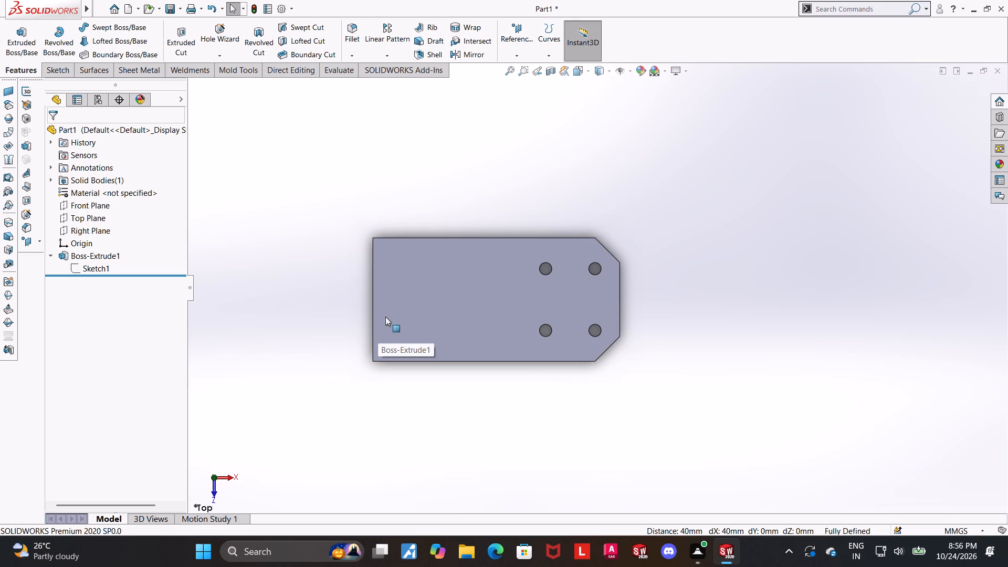
Start a new sketch on the plate's top face.
{"action": "left_click", "coordinate": [545, 392]}
{"action": "left_click", "coordinate": [481, 303]}
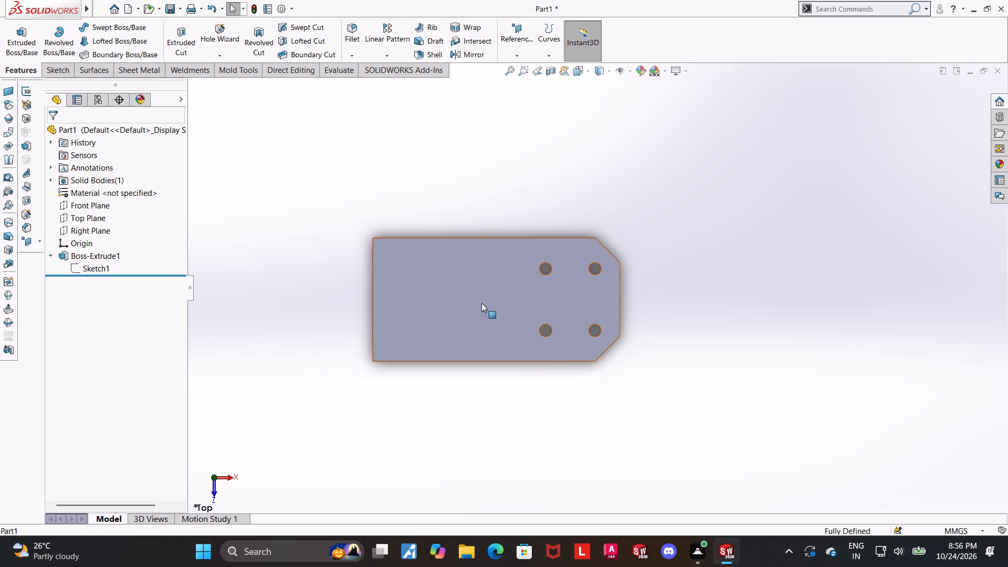
{"action": "left_click", "coordinate": [530, 272]}
{"action": "left_click", "coordinate": [80, 280]}
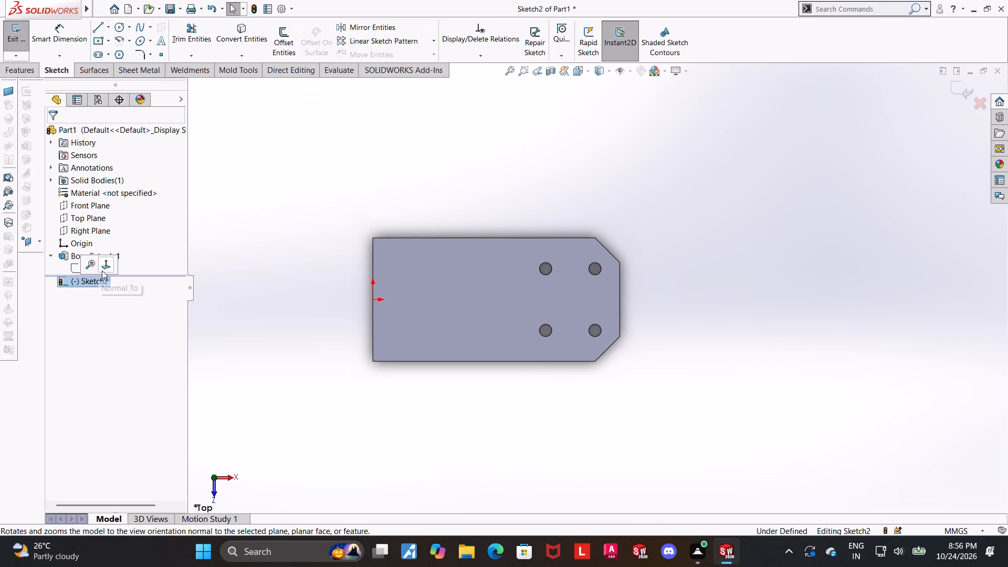
{"action": "left_click", "coordinate": [298, 376]}
{"action": "left_click", "coordinate": [51, 256]}
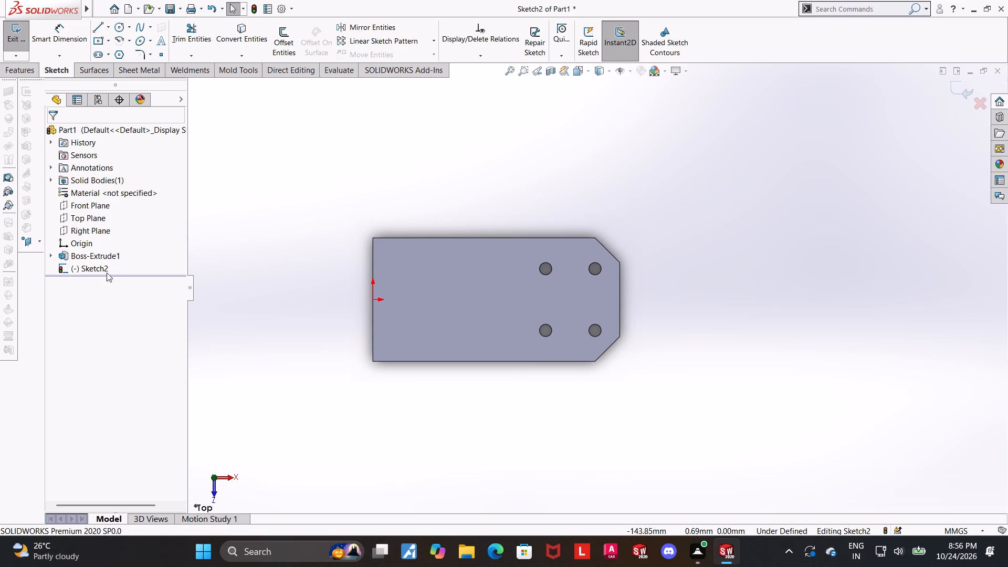
Sketch a corner rectangle from the plate's upper left corner to its lower edge, about 103 mm wide across the full plate height.
{"action": "left_click", "coordinate": [110, 41]}
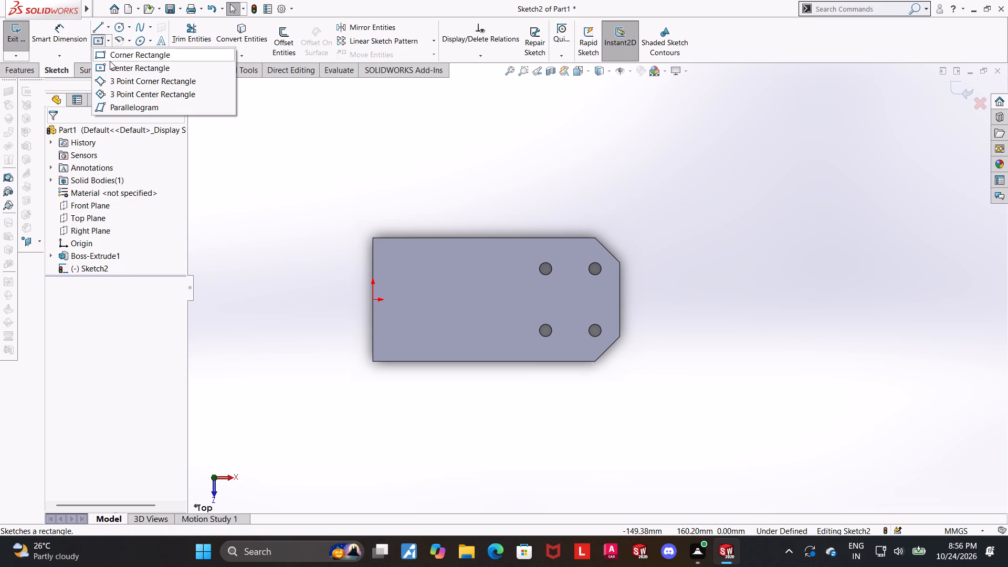
{"action": "left_click", "coordinate": [110, 56]}
{"action": "left_click", "coordinate": [373, 236]}
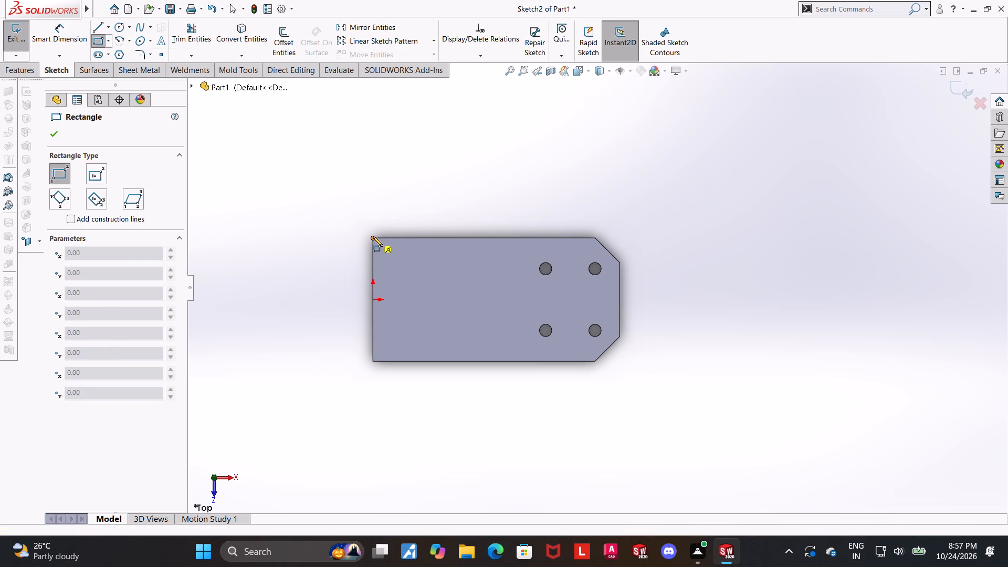
{"action": "left_click", "coordinate": [500, 359]}
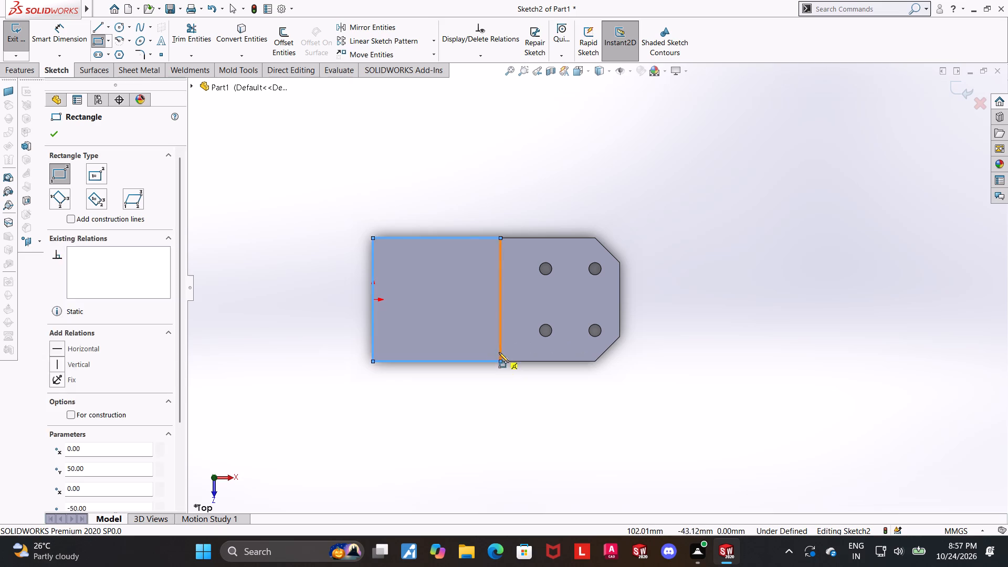
{"action": "key", "text": "Escape"}
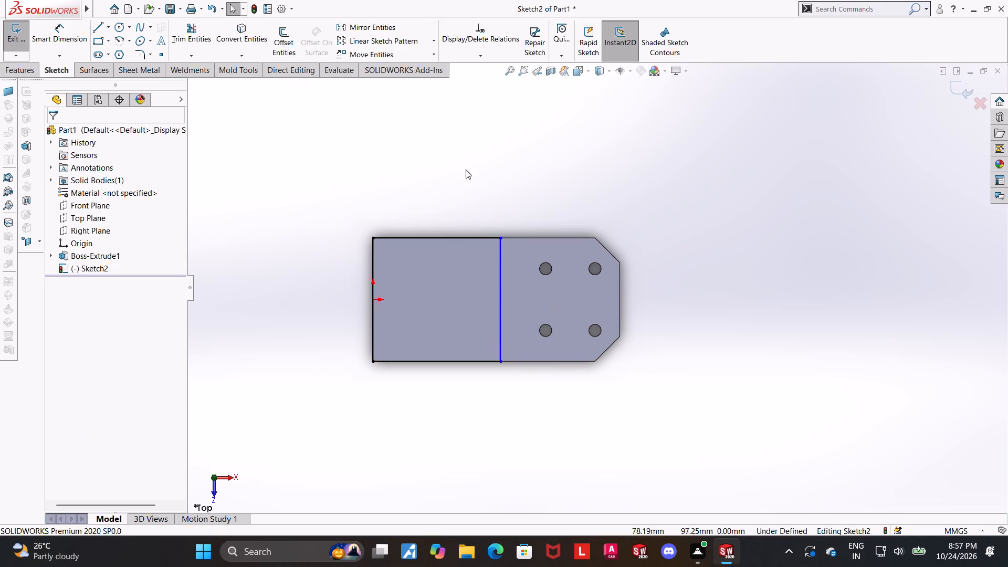
Dimension the rectangle's width between its two vertical sides as 120 mm.
{"action": "scroll", "coordinate": [513, 191], "scroll_direction": "up", "scroll_amount": 1}
{"action": "scroll", "coordinate": [460, 160], "scroll_direction": "down", "scroll_amount": 2}
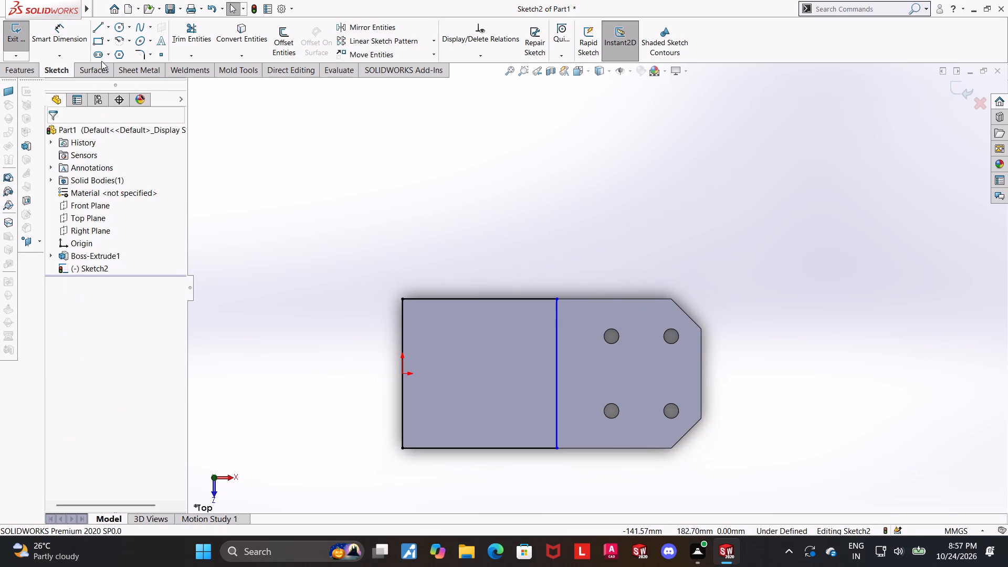
{"action": "left_click", "coordinate": [70, 31]}
{"action": "left_click", "coordinate": [556, 360]}
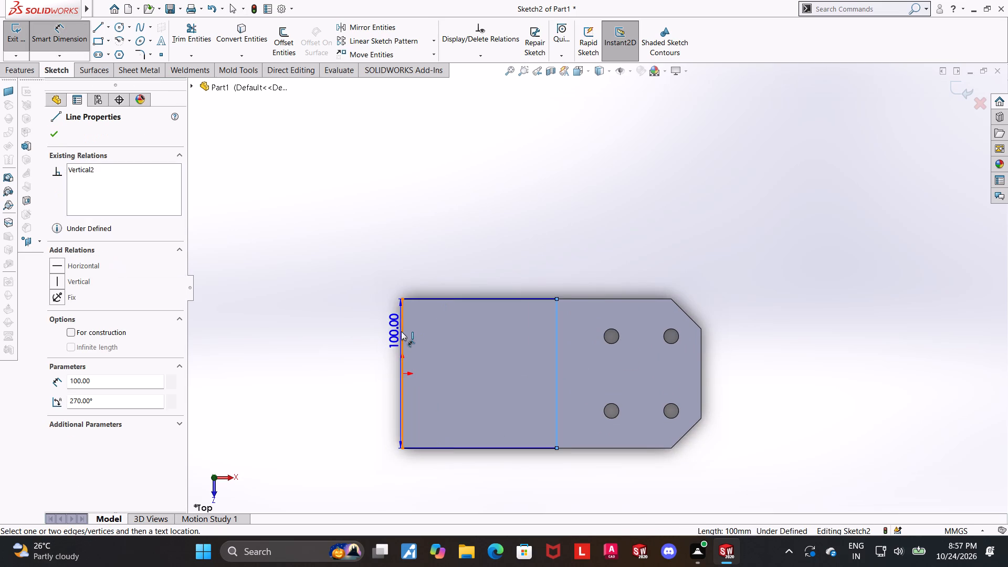
{"action": "left_click", "coordinate": [401, 331]}
{"action": "left_click", "coordinate": [433, 265]}
{"action": "type", "text": "120"}
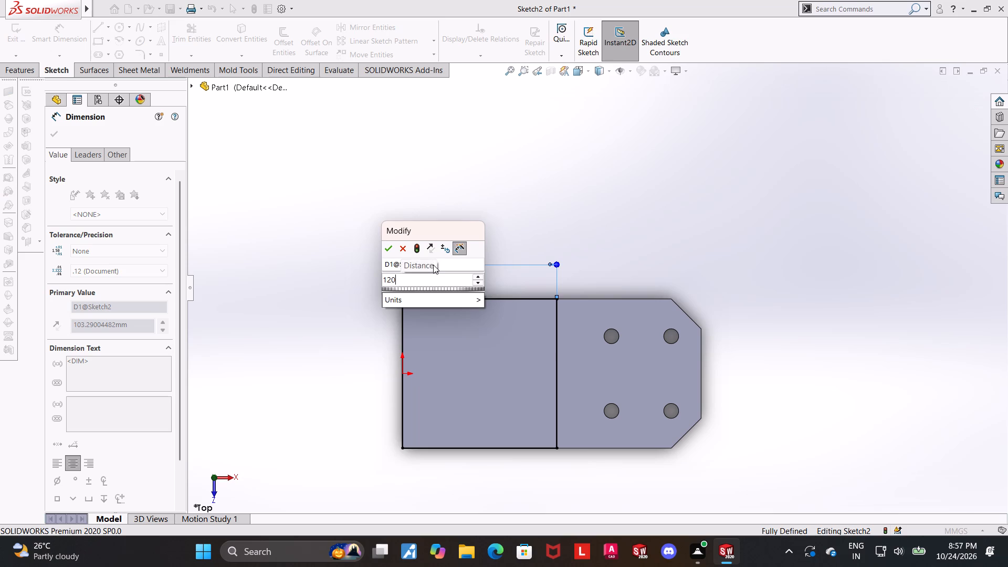
{"action": "key", "text": "Return"}
{"action": "scroll", "coordinate": [566, 280], "scroll_direction": "up", "scroll_amount": 2}
{"action": "left_click", "coordinate": [706, 376]}
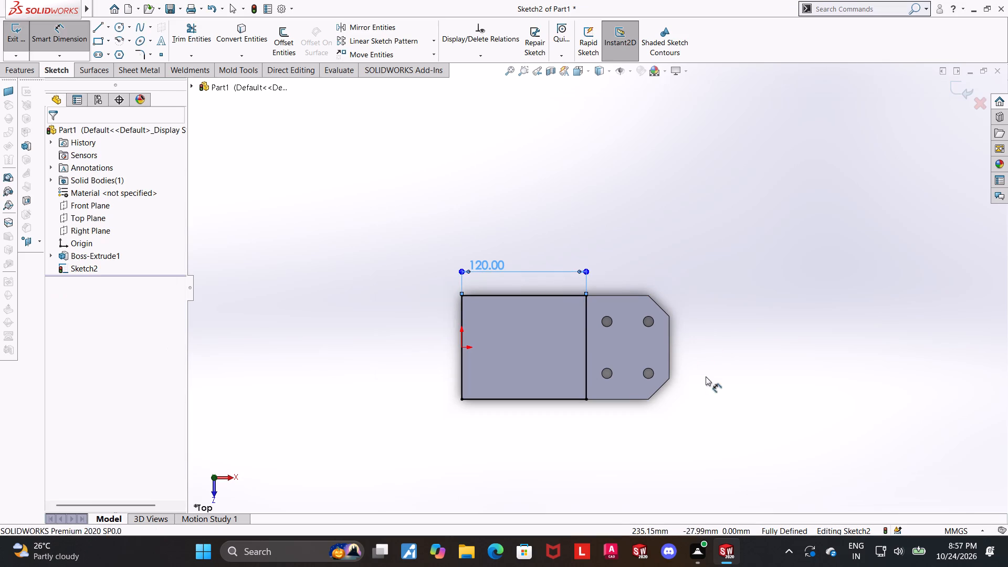
{"action": "scroll", "coordinate": [752, 356], "scroll_direction": "down", "scroll_amount": 1}
{"action": "key", "text": "Escape"}
Sketch a horizontal straight slot in the rectangle's upper half, starting about 48 mm from the left edge and 27 mm above the origin.
{"action": "scroll", "coordinate": [736, 340], "scroll_direction": "down", "scroll_amount": 2}
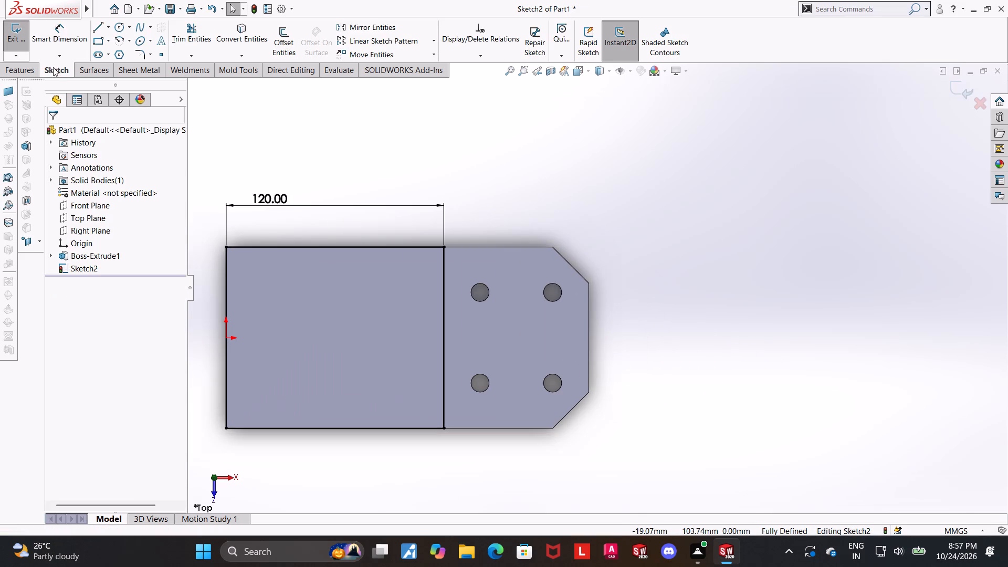
{"action": "left_click", "coordinate": [101, 56]}
{"action": "scroll", "coordinate": [433, 263], "scroll_direction": "up", "scroll_amount": 1}
{"action": "scroll", "coordinate": [423, 288], "scroll_direction": "down", "scroll_amount": 1}
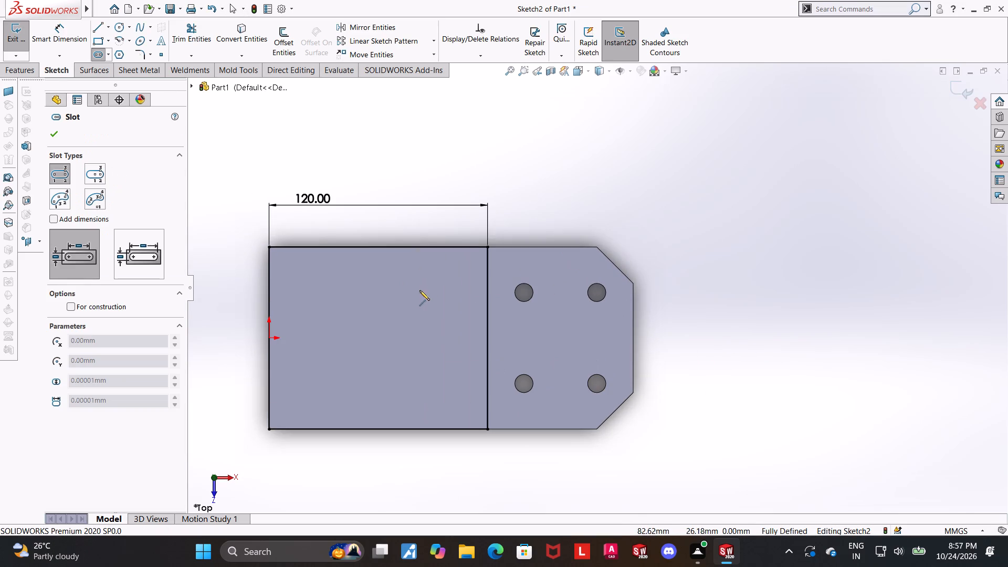
{"action": "left_click", "coordinate": [357, 289]}
{"action": "left_click", "coordinate": [451, 291]}
{"action": "left_click", "coordinate": [456, 278]}
{"action": "key", "text": "Escape"}
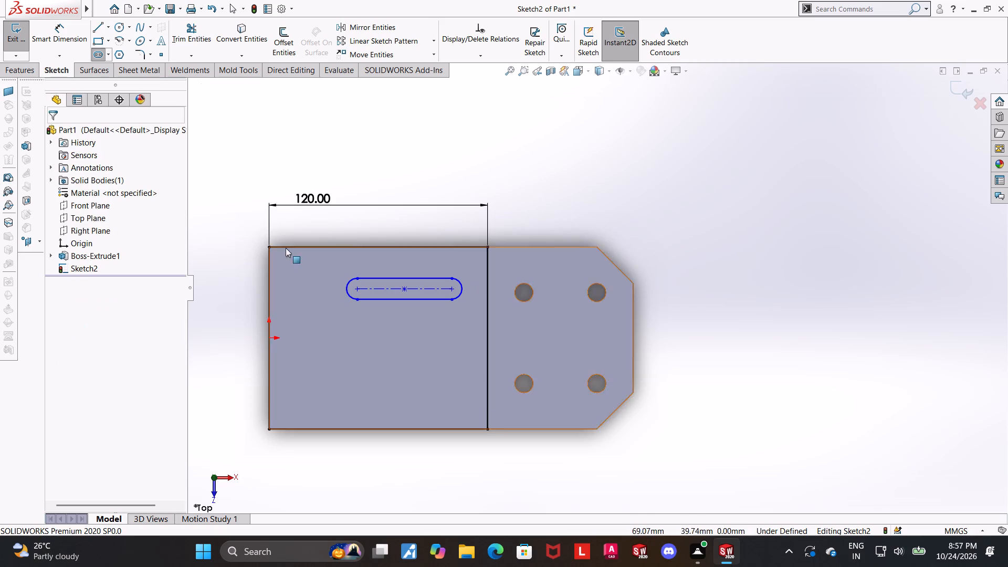
Sketch a second horizontal straight slot below the first, aligned with it, about 52 mm between arc centres and 31 mm wide.
{"action": "left_click", "coordinate": [100, 49]}
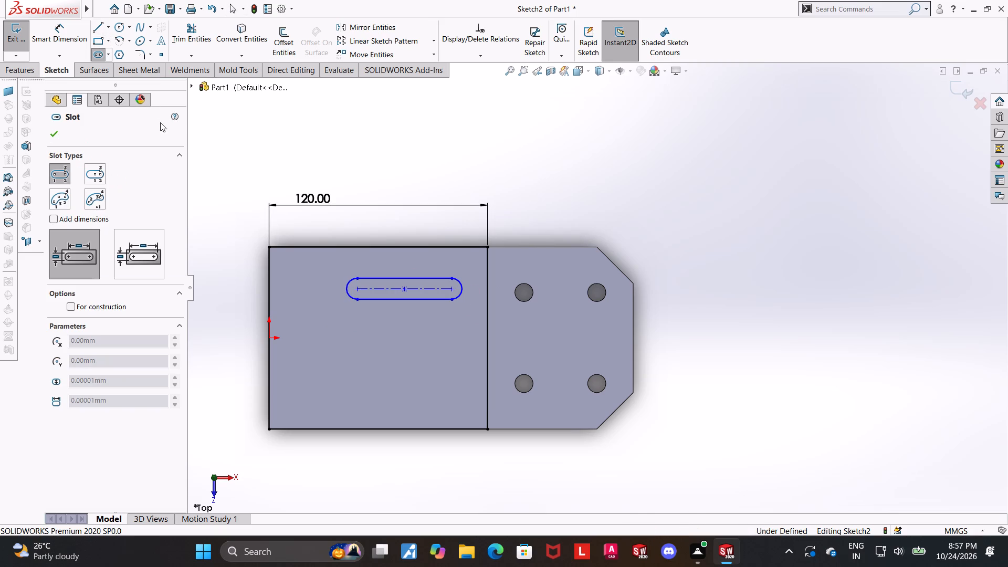
{"action": "left_click", "coordinate": [355, 389]}
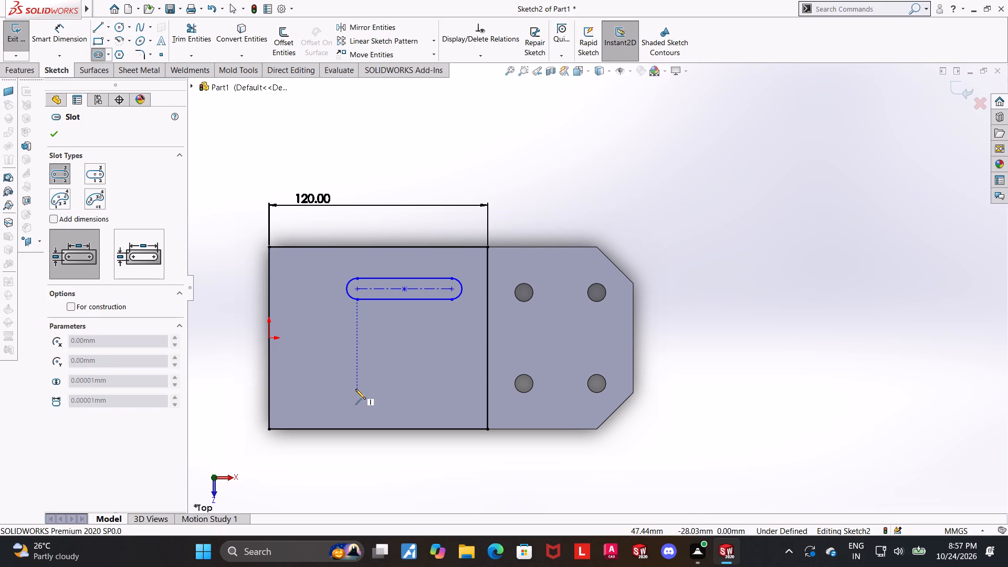
{"action": "left_click", "coordinate": [452, 391]}
{"action": "left_click", "coordinate": [471, 361]}
{"action": "key", "text": "Escape"}
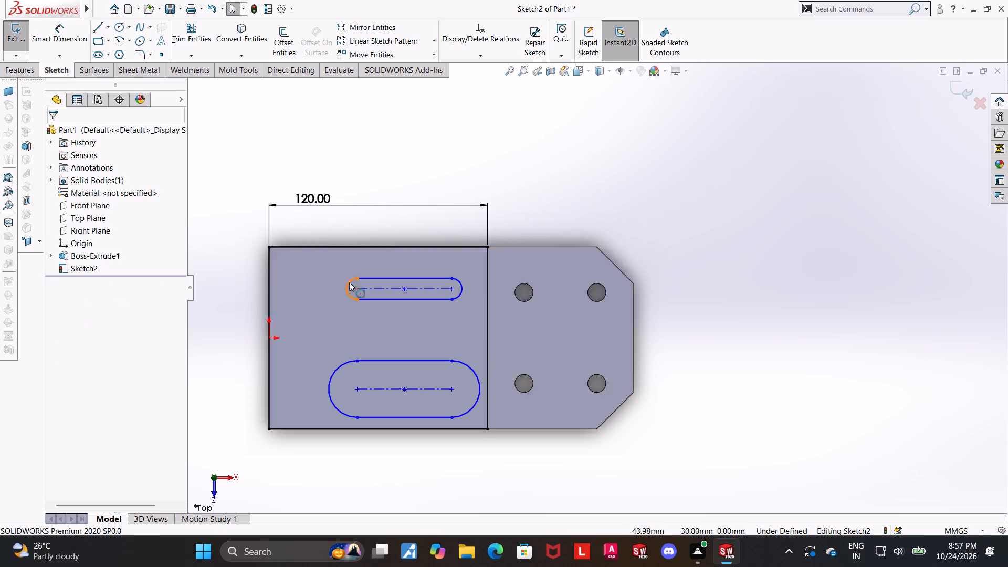
Dimension the lower slot's end arc with a radius of 6 mm.
{"action": "left_click", "coordinate": [49, 36]}
{"action": "left_click", "coordinate": [465, 363]}
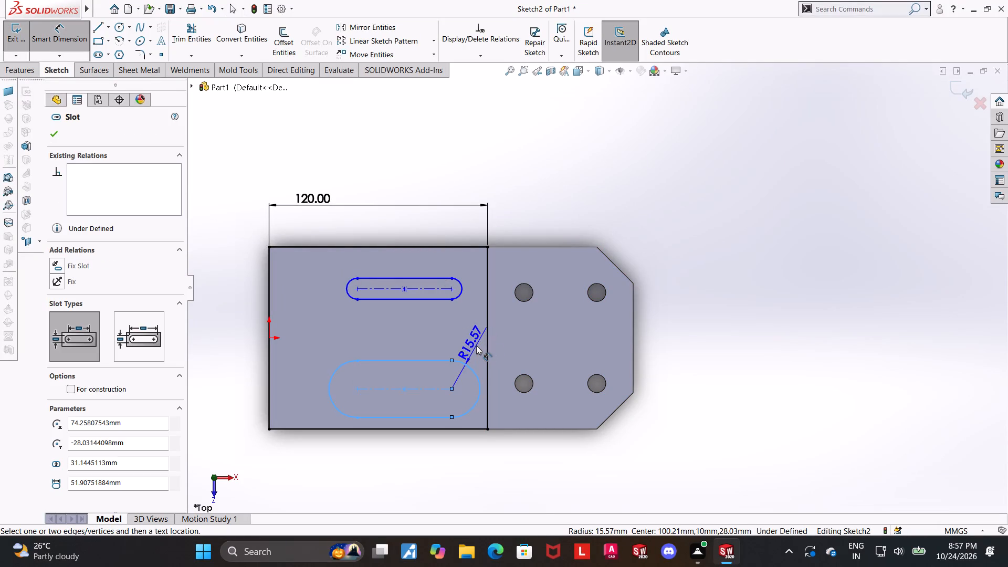
{"action": "left_click", "coordinate": [476, 345]}
{"action": "key", "text": "6"}
{"action": "key", "text": "Return"}
{"action": "key", "text": "Escape"}
{"action": "key", "text": "Escape"}
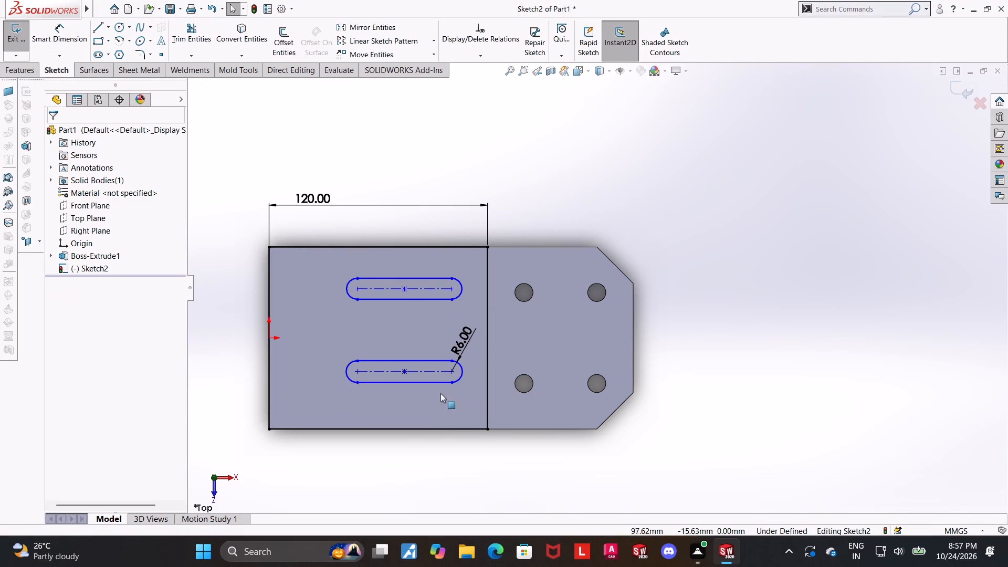
Make the right end arcs of the upper and lower slots equal in radius.
{"action": "left_click", "coordinate": [420, 450]}
{"action": "left_click", "coordinate": [462, 379]}
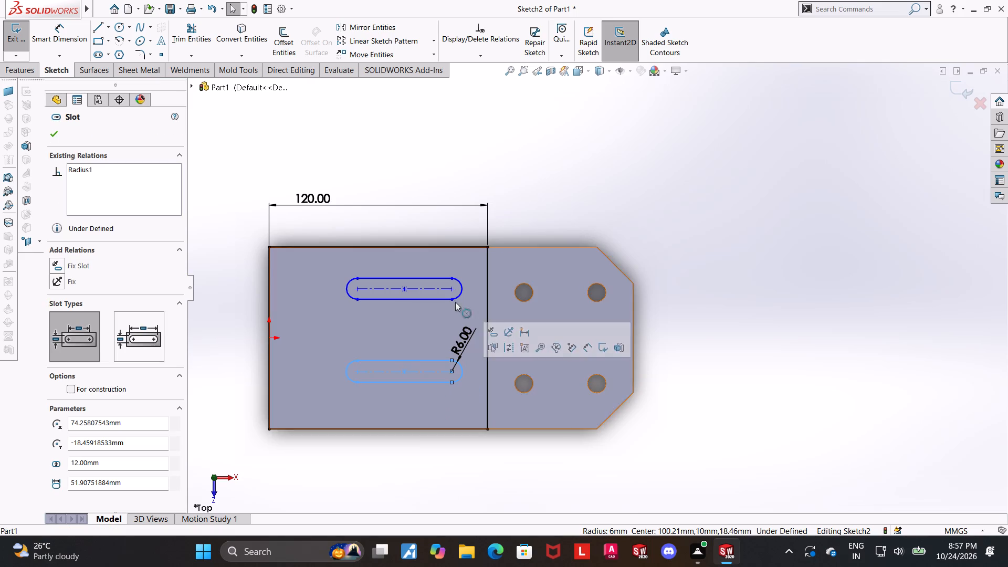
{"action": "left_click", "coordinate": [456, 297], "text": "ctrl"}
{"action": "left_click", "coordinate": [57, 400]}
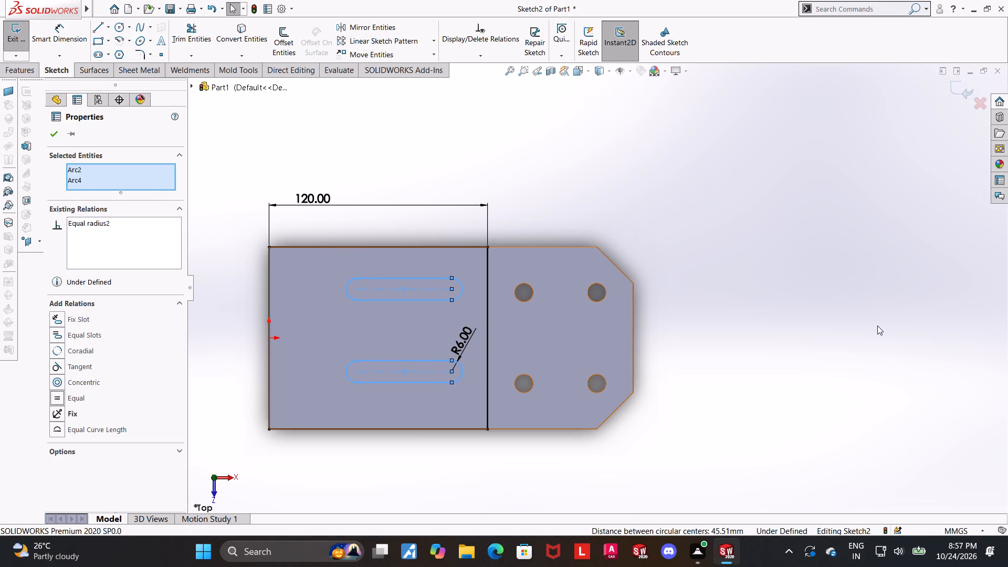
{"action": "left_click", "coordinate": [877, 325]}
Dimension the vertical distance between the two slots' centerlines as 60 mm.
{"action": "left_click", "coordinate": [65, 37]}
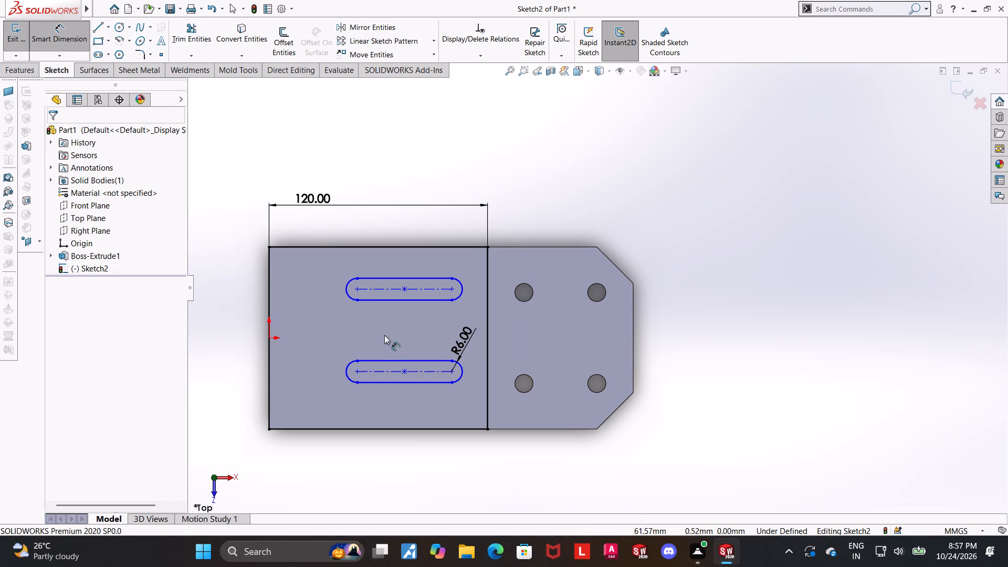
{"action": "left_click", "coordinate": [377, 287]}
{"action": "left_click", "coordinate": [375, 374]}
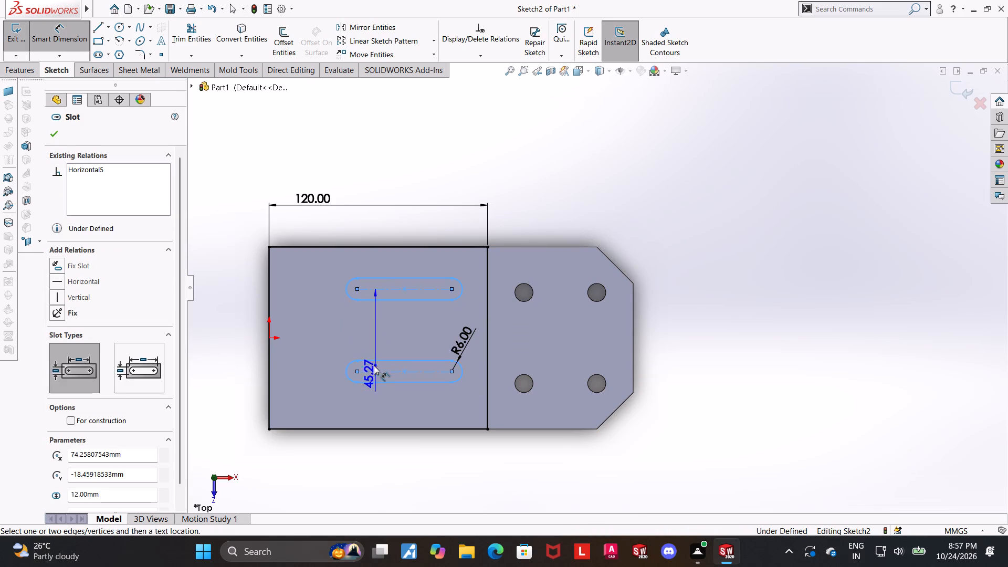
{"action": "scroll", "coordinate": [376, 357], "scroll_direction": "up", "scroll_amount": 1}
{"action": "left_click", "coordinate": [285, 330]}
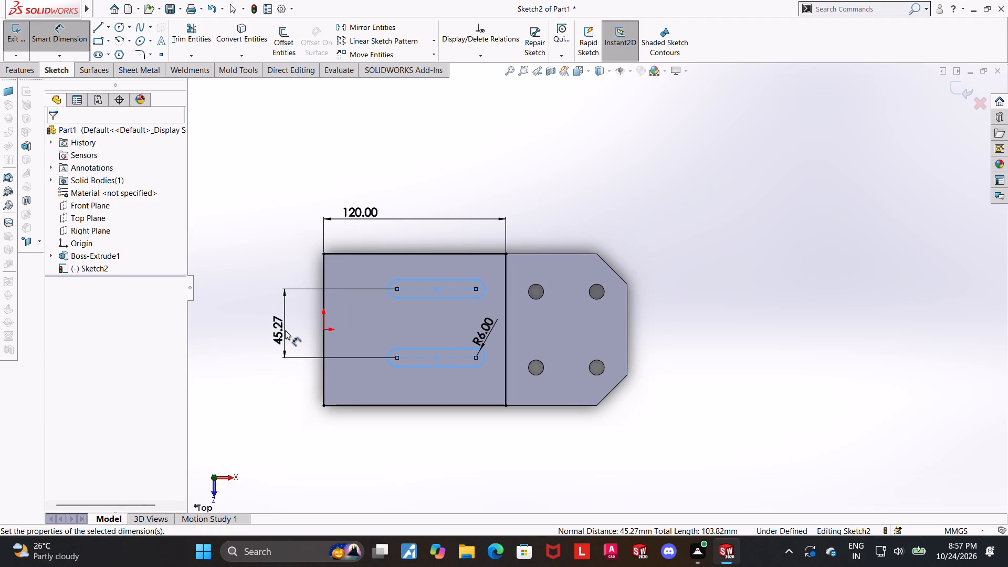
{"action": "type", "text": "60"}
{"action": "key", "text": "Return"}
{"action": "key", "text": "Escape"}
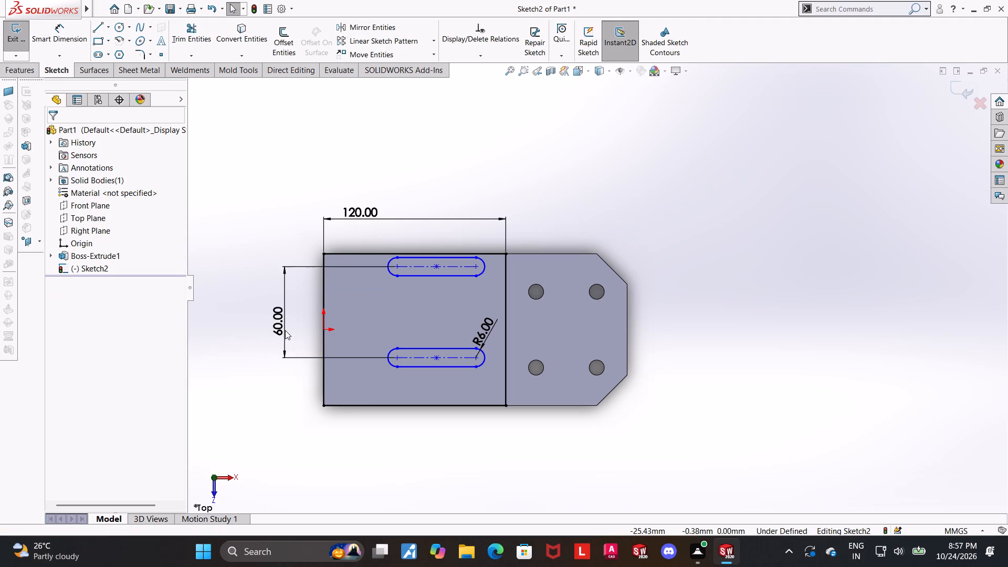
{"action": "key", "text": "Escape"}
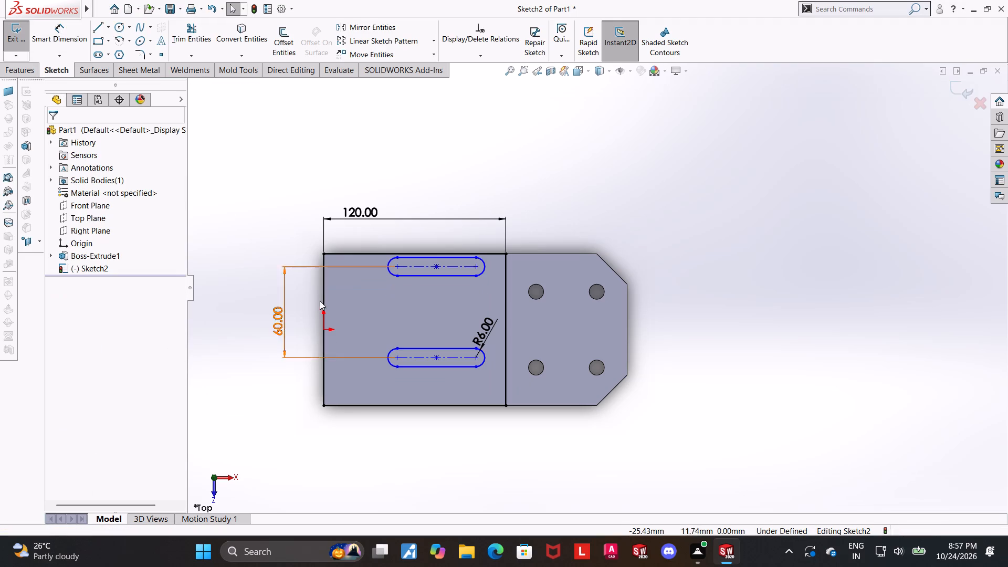
Dimension the lower slot's centerline 20 mm above the rectangle's bottom edge.
{"action": "left_click", "coordinate": [61, 29]}
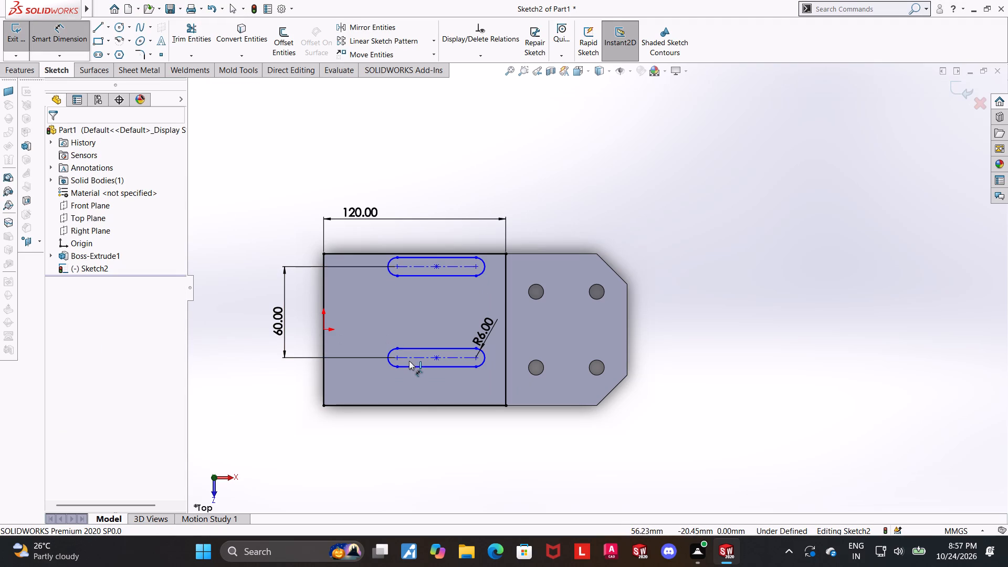
{"action": "left_click", "coordinate": [409, 361]}
{"action": "left_click", "coordinate": [415, 405]}
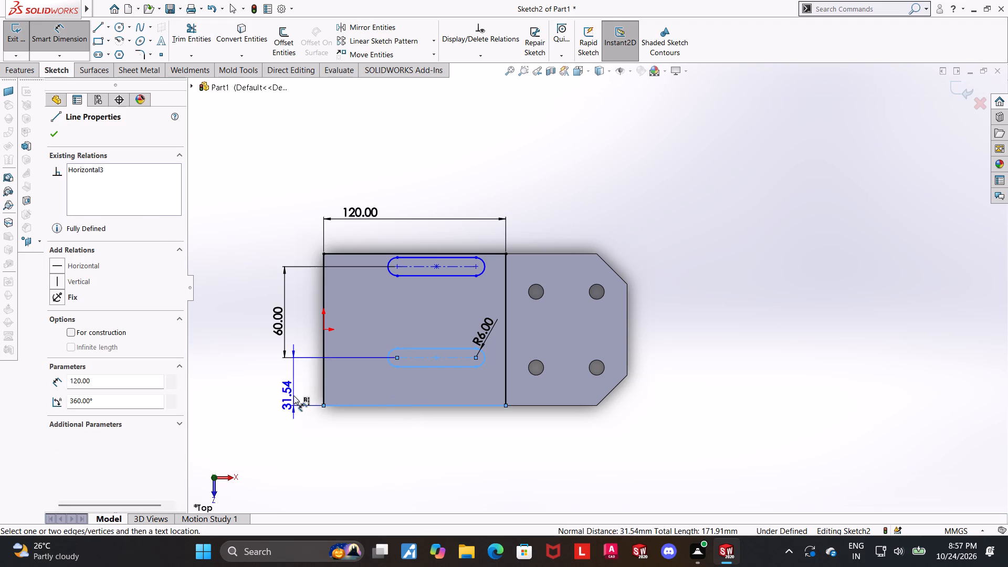
{"action": "left_click", "coordinate": [293, 395]}
{"action": "key", "text": "2"}
{"action": "key", "text": "0"}
{"action": "key", "text": "Return"}
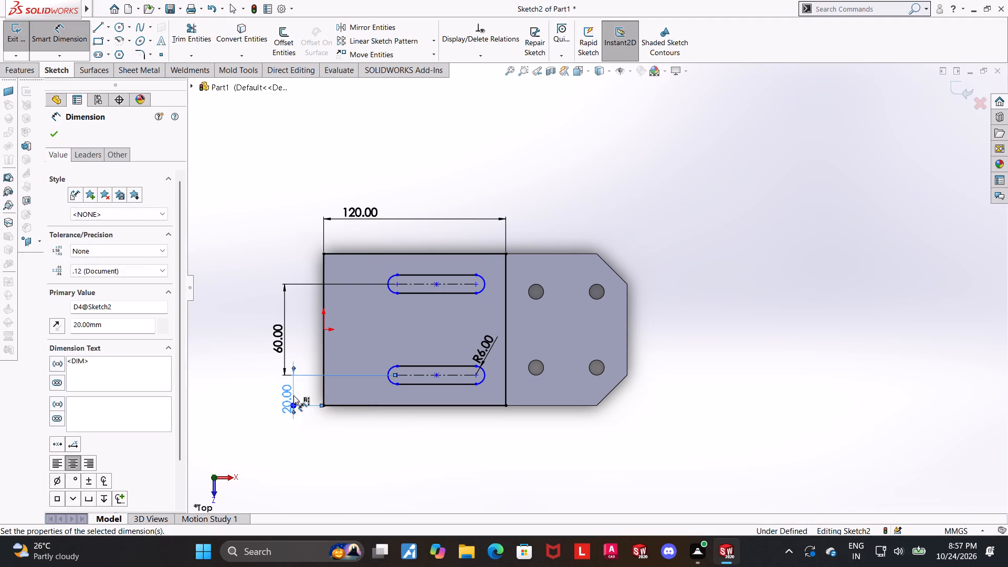
{"action": "key", "text": "Escape"}
{"action": "left_click", "coordinate": [410, 439]}
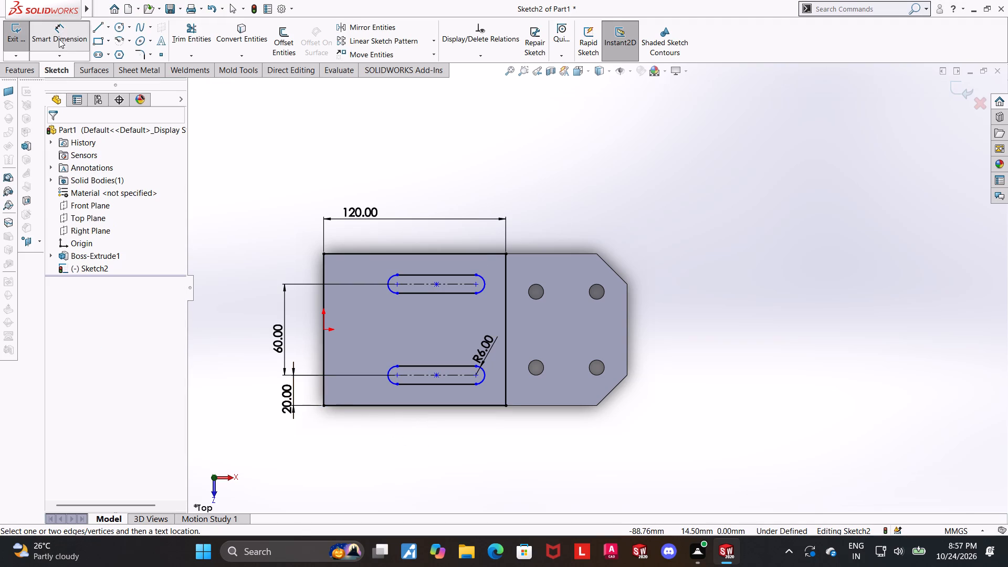
Dimension the distance between the lower slot's two arc centres as 50 mm.
{"action": "left_click", "coordinate": [397, 375]}
{"action": "left_click", "coordinate": [475, 376]}
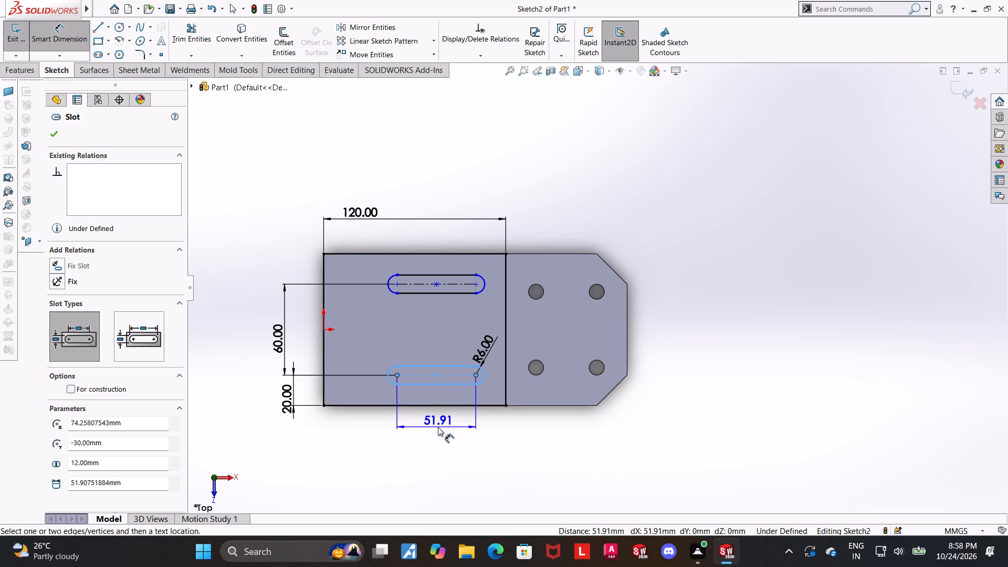
{"action": "left_click", "coordinate": [439, 429]}
{"action": "type", "text": "50"}
{"action": "key", "text": "Return"}
{"action": "key", "text": "Escape"}
{"action": "key", "text": "Escape"}
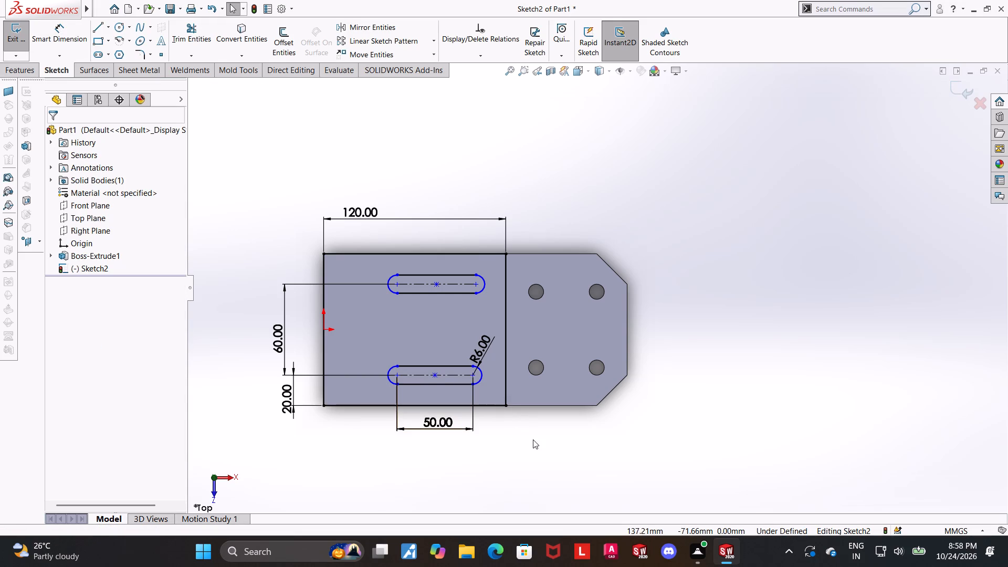
{"action": "left_click", "coordinate": [533, 439]}
Dimension the lower slot's left arc centre 50 mm from the rectangle's left edge.
{"action": "scroll", "coordinate": [497, 294], "scroll_direction": "down", "scroll_amount": 1}
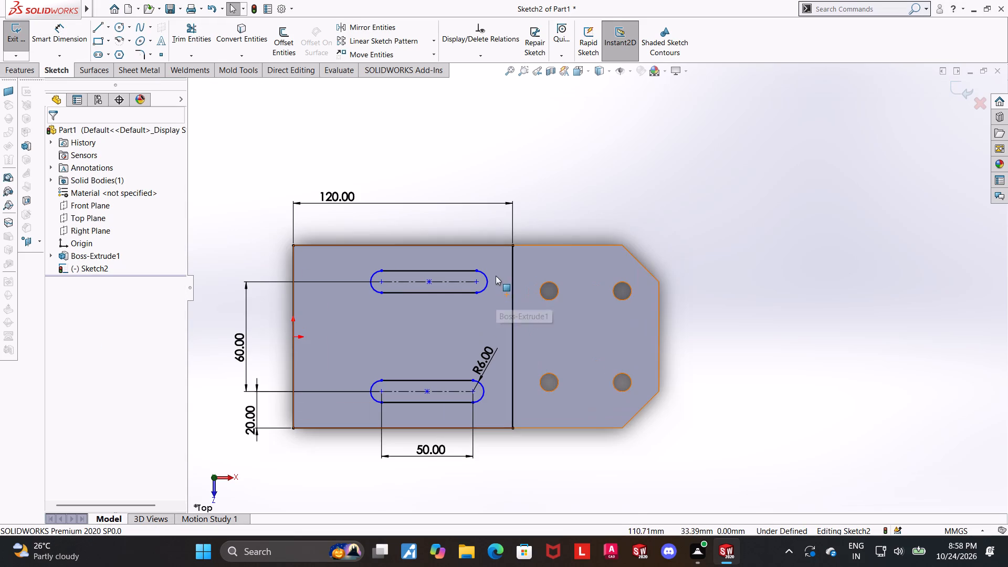
{"action": "left_click", "coordinate": [66, 40]}
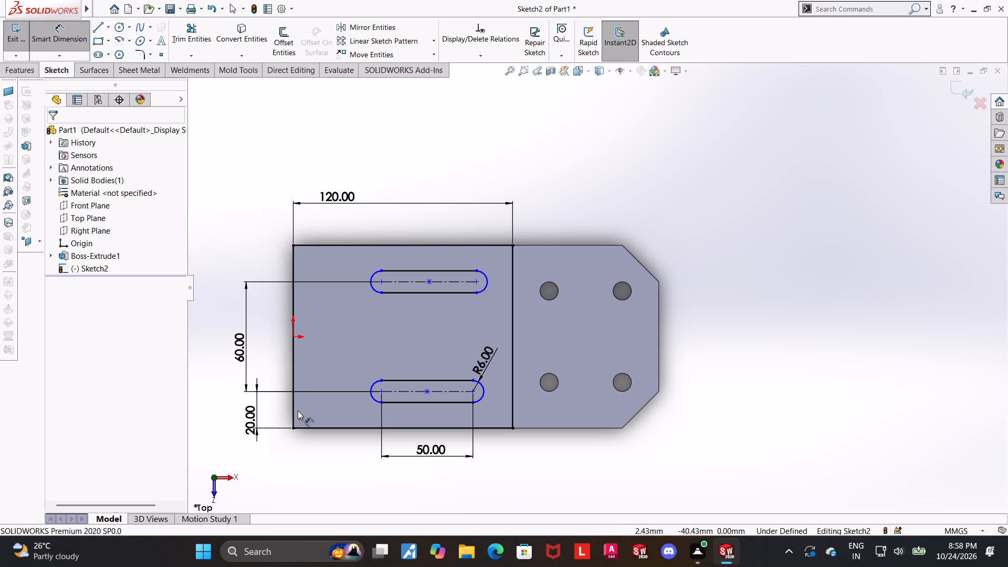
{"action": "left_click", "coordinate": [294, 409]}
{"action": "left_click", "coordinate": [380, 392]}
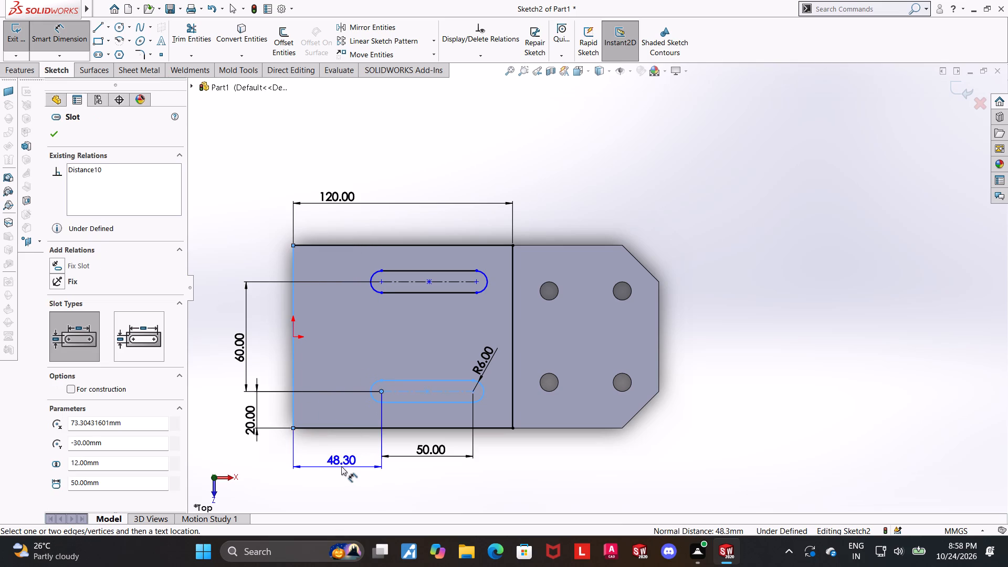
{"action": "left_click", "coordinate": [341, 466]}
{"action": "type", "text": "50"}
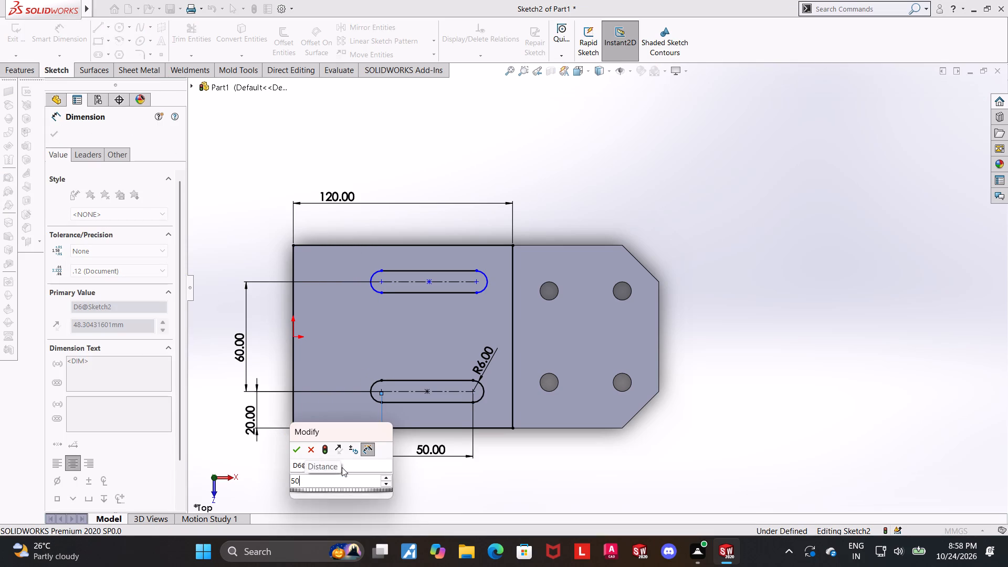
{"action": "key", "text": "Return"}
{"action": "key", "text": "Escape"}
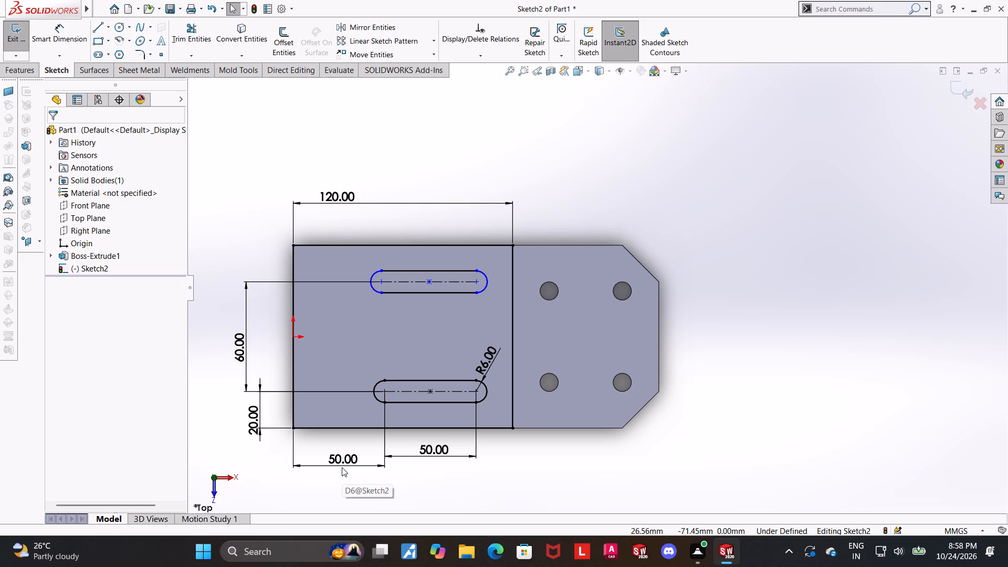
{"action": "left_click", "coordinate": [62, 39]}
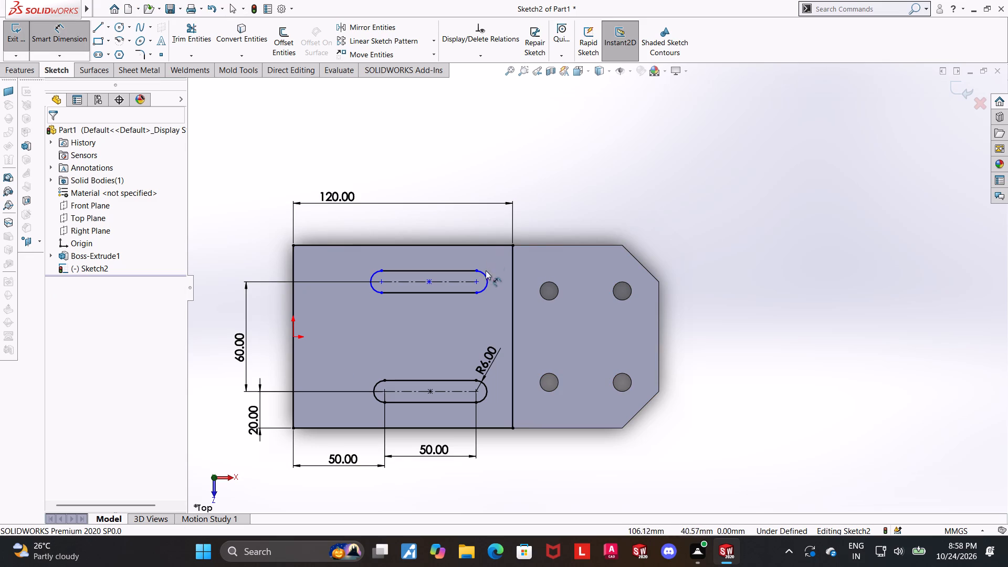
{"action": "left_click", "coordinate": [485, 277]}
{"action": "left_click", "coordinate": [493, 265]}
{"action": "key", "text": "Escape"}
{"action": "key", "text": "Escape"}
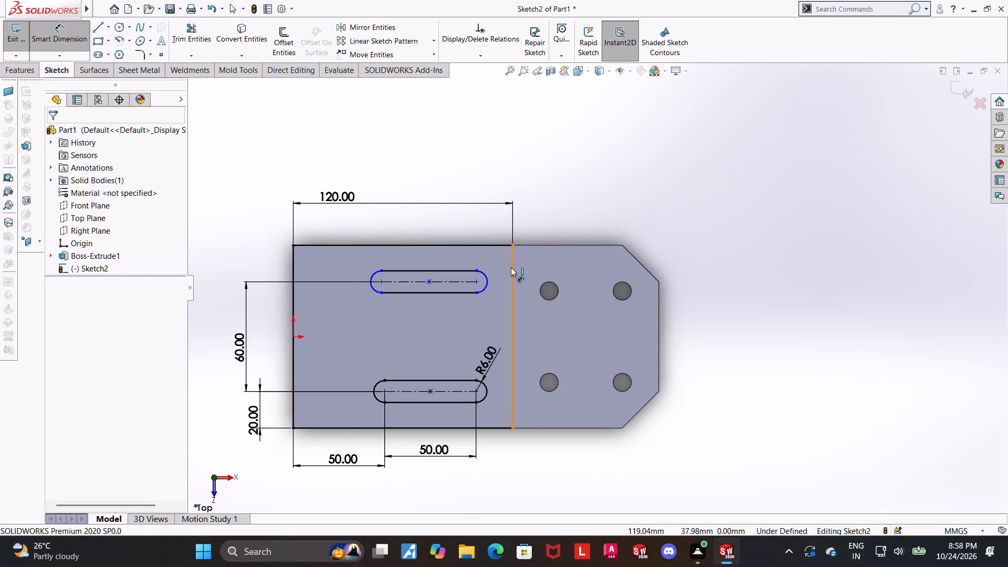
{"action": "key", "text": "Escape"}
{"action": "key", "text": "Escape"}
Add a Vertical relation between the midpoints of the upper and lower slots.
{"action": "scroll", "coordinate": [509, 273], "scroll_direction": "up", "scroll_amount": 1}
{"action": "left_click", "coordinate": [624, 435]}
{"action": "scroll", "coordinate": [475, 324], "scroll_direction": "down", "scroll_amount": 1}
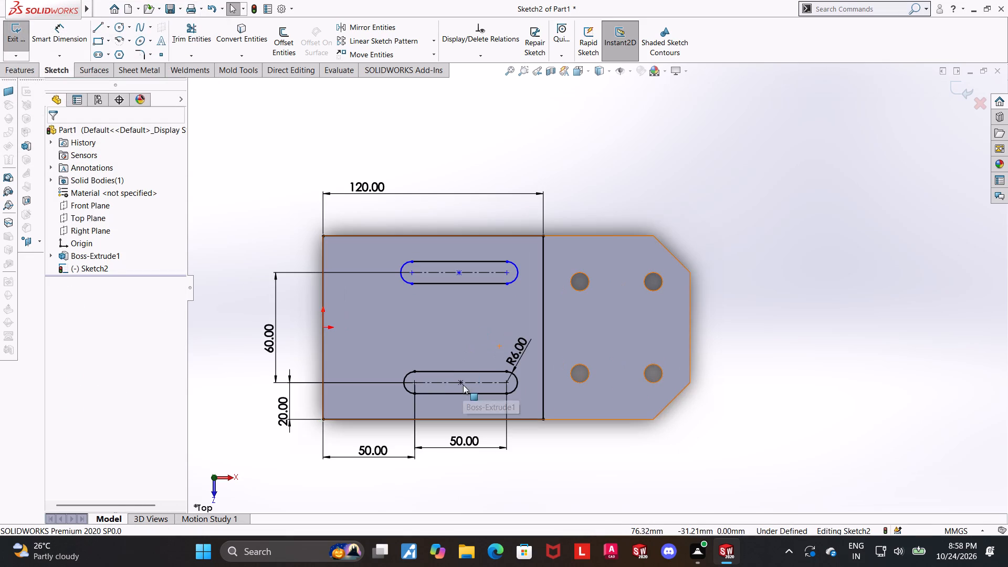
{"action": "left_click", "coordinate": [460, 383]}
{"action": "left_click", "coordinate": [457, 271], "text": "ctrl"}
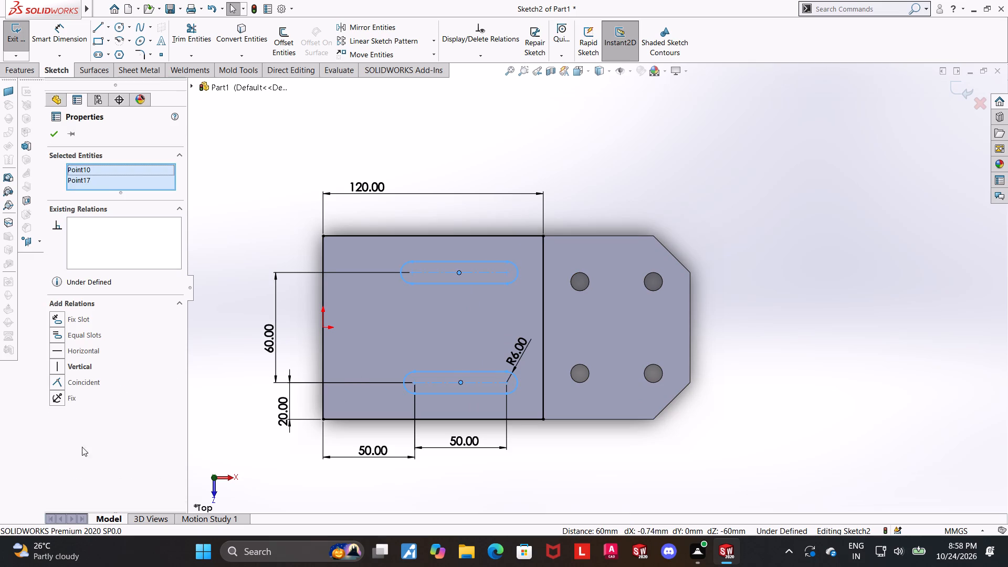
{"action": "left_click", "coordinate": [57, 363]}
{"action": "left_click", "coordinate": [705, 434]}
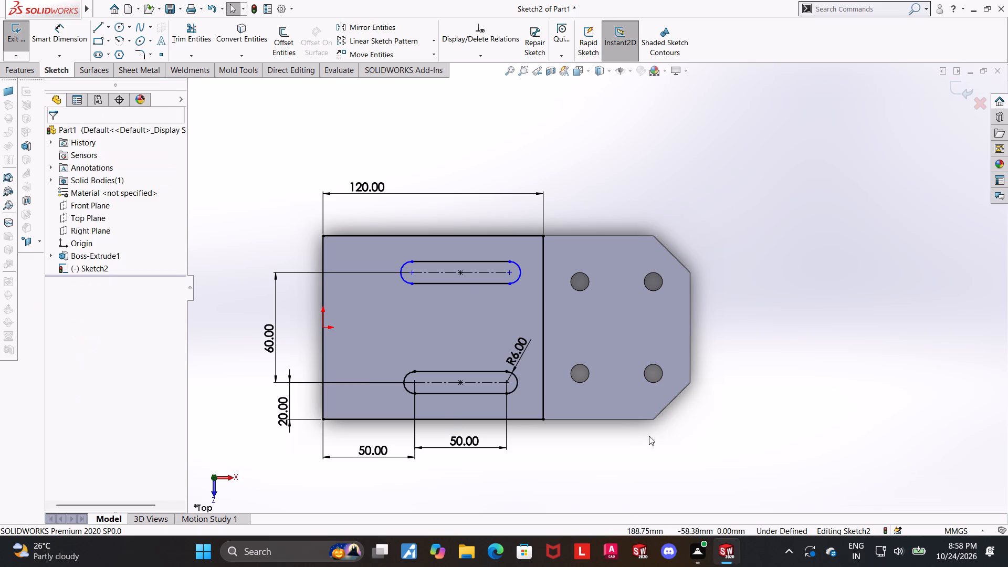
Add a Vertical relation between the right arc centres of the upper and lower slots.
{"action": "left_click", "coordinate": [509, 273]}
{"action": "left_click", "coordinate": [507, 385], "text": "ctrl"}
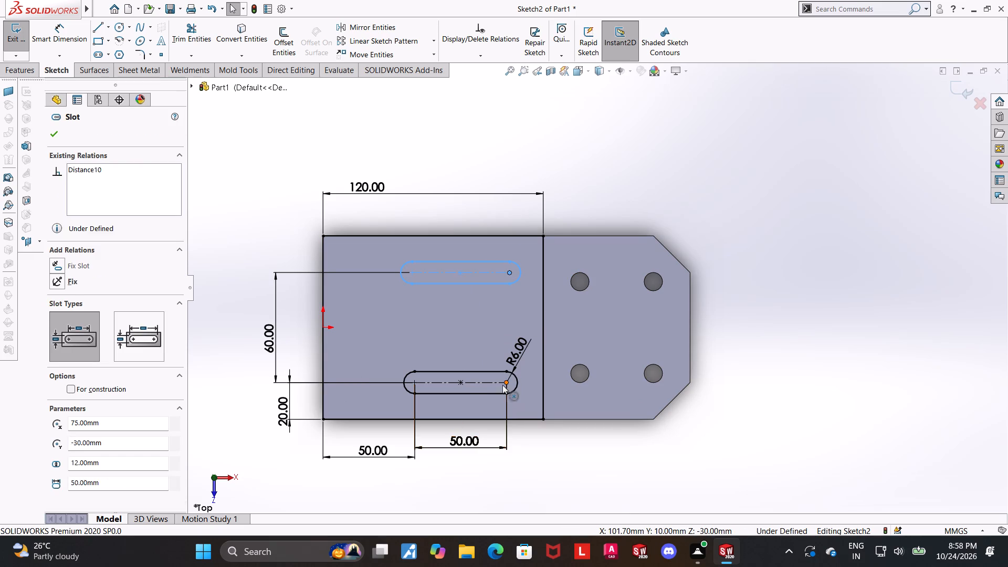
{"action": "left_click", "coordinate": [56, 365]}
{"action": "left_click", "coordinate": [689, 470]}
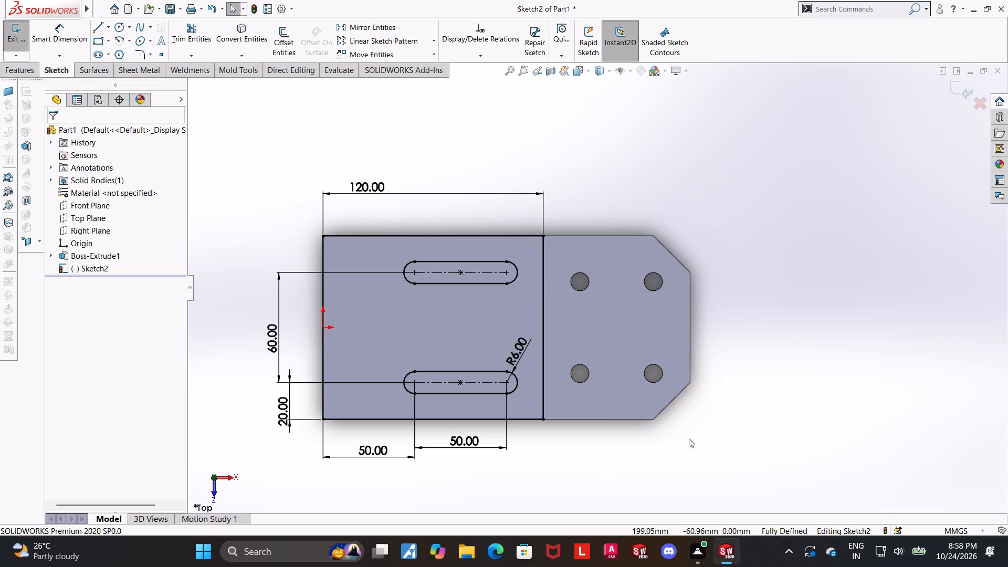
{"action": "left_click", "coordinate": [724, 377]}
Add a Vertical relation between the left arc centres of the upper and lower slots.
{"action": "left_click", "coordinate": [415, 271]}
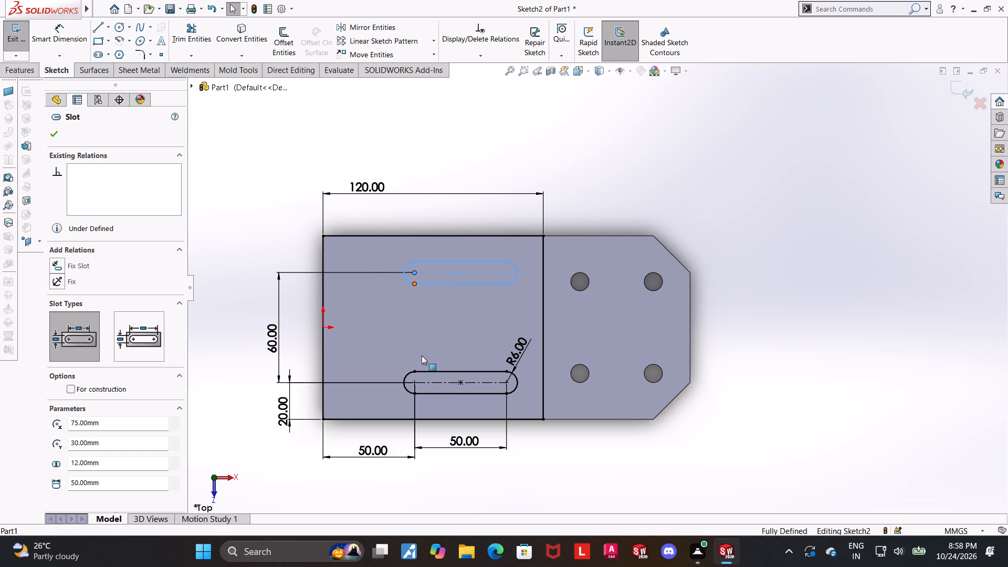
{"action": "left_click", "coordinate": [416, 382], "text": "ctrl"}
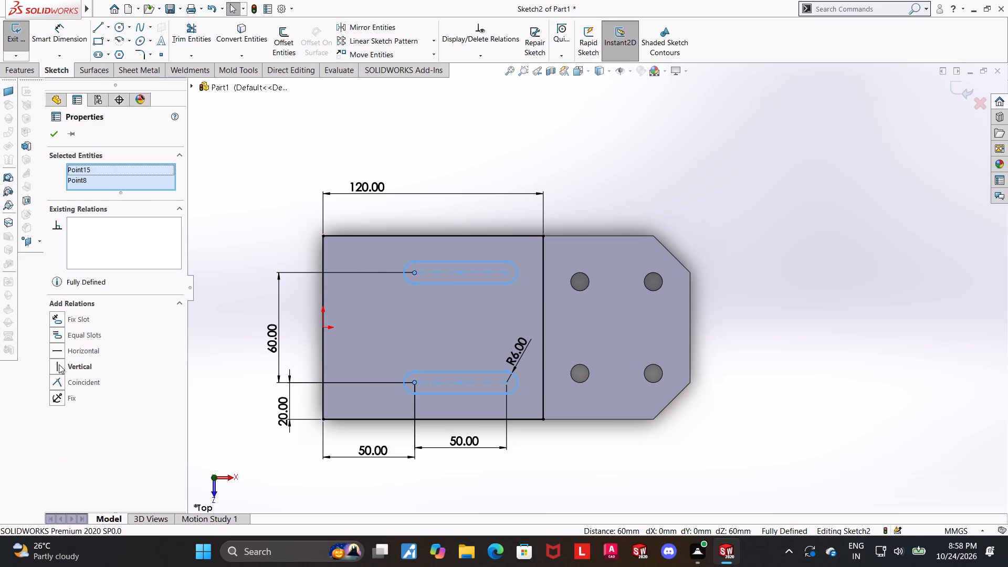
{"action": "left_click", "coordinate": [59, 364]}
{"action": "left_click", "coordinate": [879, 390]}
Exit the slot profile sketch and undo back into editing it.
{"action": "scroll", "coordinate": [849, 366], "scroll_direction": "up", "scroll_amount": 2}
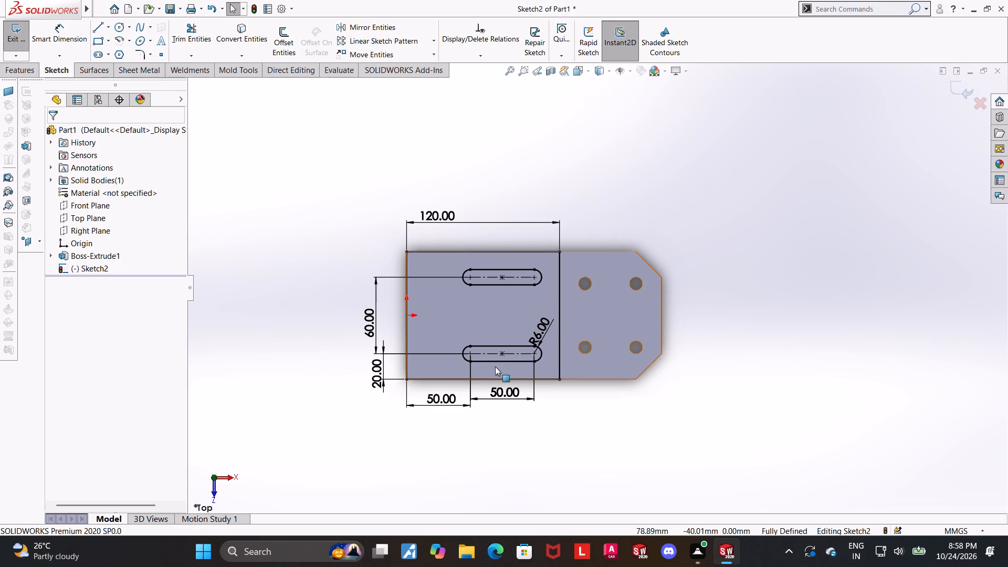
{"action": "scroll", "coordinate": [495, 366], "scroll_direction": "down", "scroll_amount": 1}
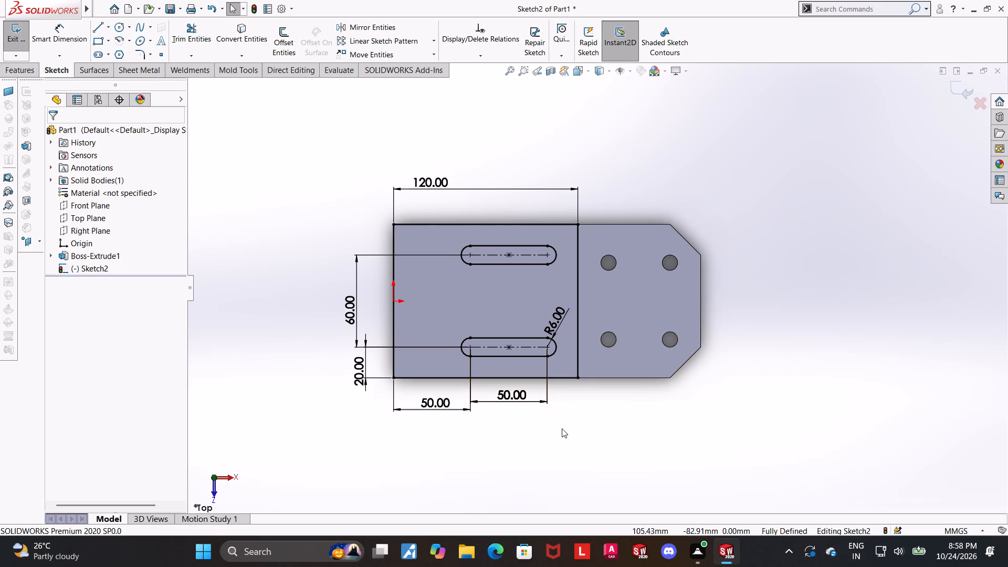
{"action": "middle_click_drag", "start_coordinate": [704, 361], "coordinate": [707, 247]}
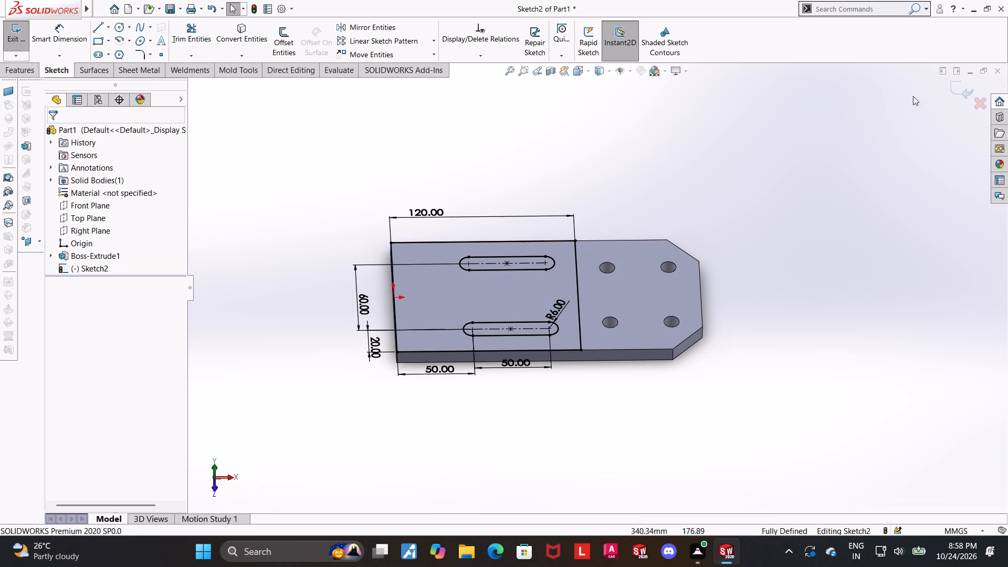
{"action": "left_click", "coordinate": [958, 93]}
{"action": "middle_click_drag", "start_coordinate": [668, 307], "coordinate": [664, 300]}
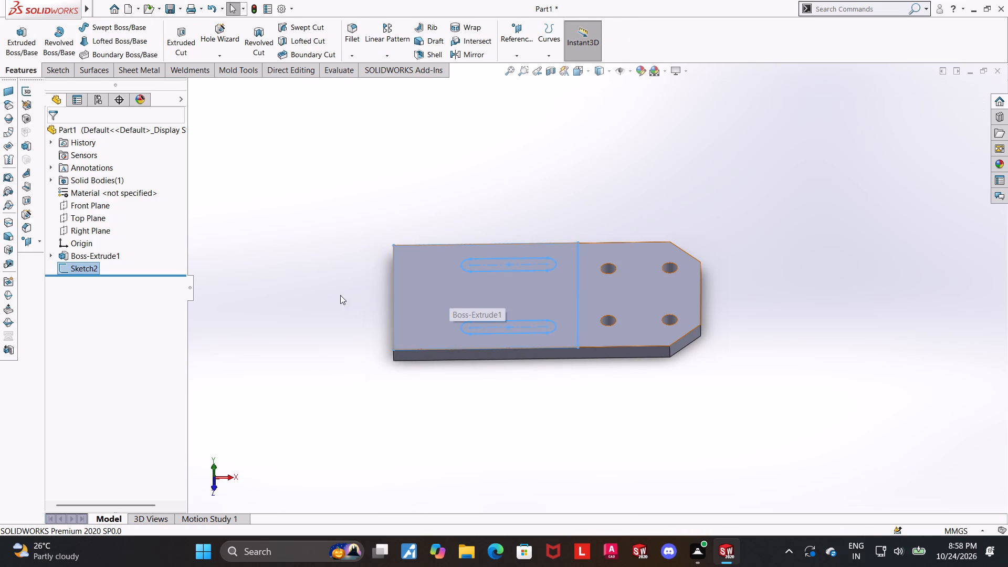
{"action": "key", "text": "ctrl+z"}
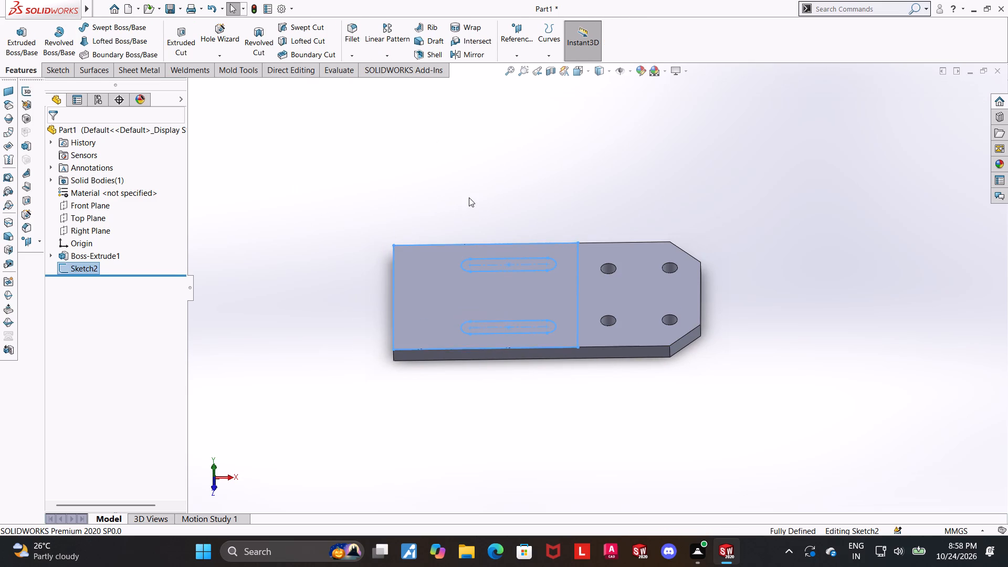
Examine the slot profile's dimensions and its placement on the plate from the top and slightly tilted views.
{"action": "middle_click_drag", "start_coordinate": [599, 274], "coordinate": [597, 325]}
{"action": "left_click", "coordinate": [574, 76]}
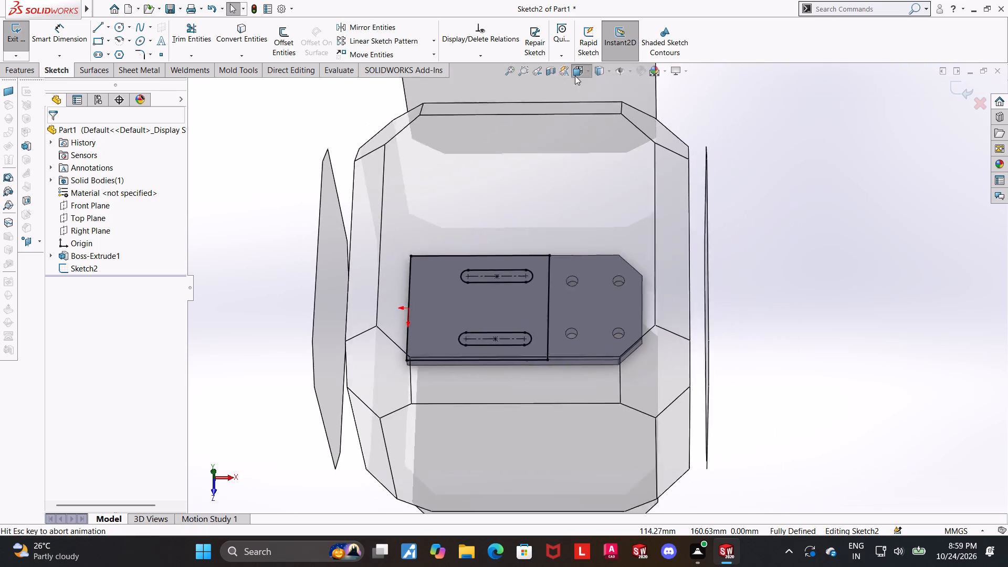
{"action": "left_click", "coordinate": [454, 308]}
{"action": "scroll", "coordinate": [815, 352], "scroll_direction": "up", "scroll_amount": 1}
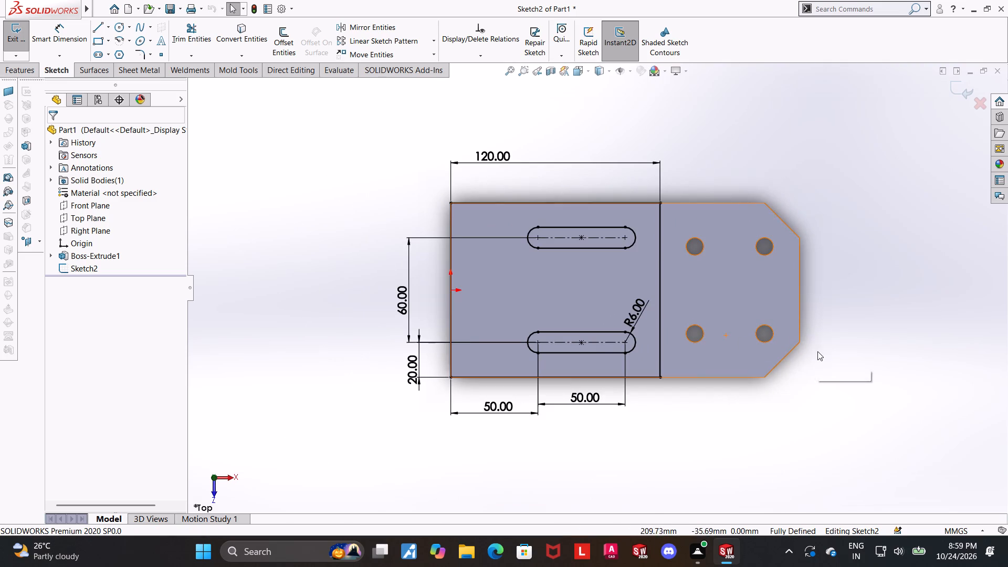
{"action": "scroll", "coordinate": [819, 338], "scroll_direction": "down", "scroll_amount": 1}
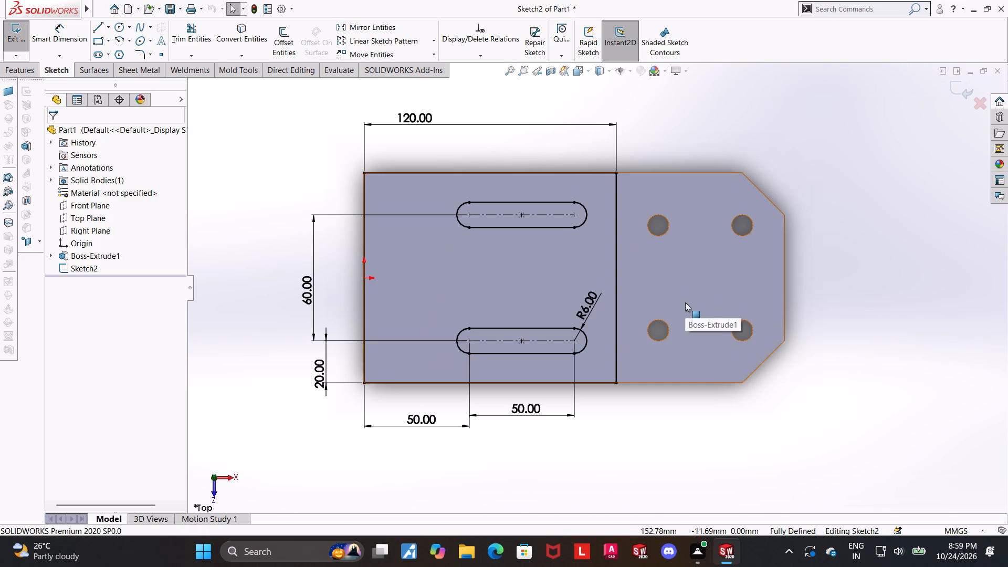
{"action": "middle_click_drag", "start_coordinate": [300, 237], "coordinate": [300, 212]}
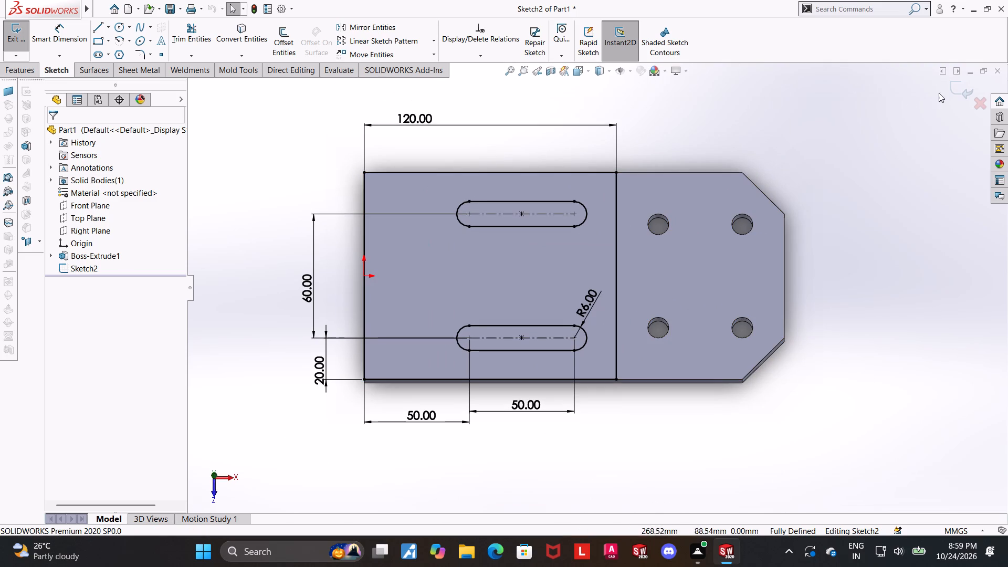
{"action": "scroll", "coordinate": [770, 238], "scroll_direction": "up", "scroll_amount": 2}
{"action": "scroll", "coordinate": [751, 282], "scroll_direction": "down", "scroll_amount": 3}
{"action": "scroll", "coordinate": [695, 264], "scroll_direction": "up", "scroll_amount": 3}
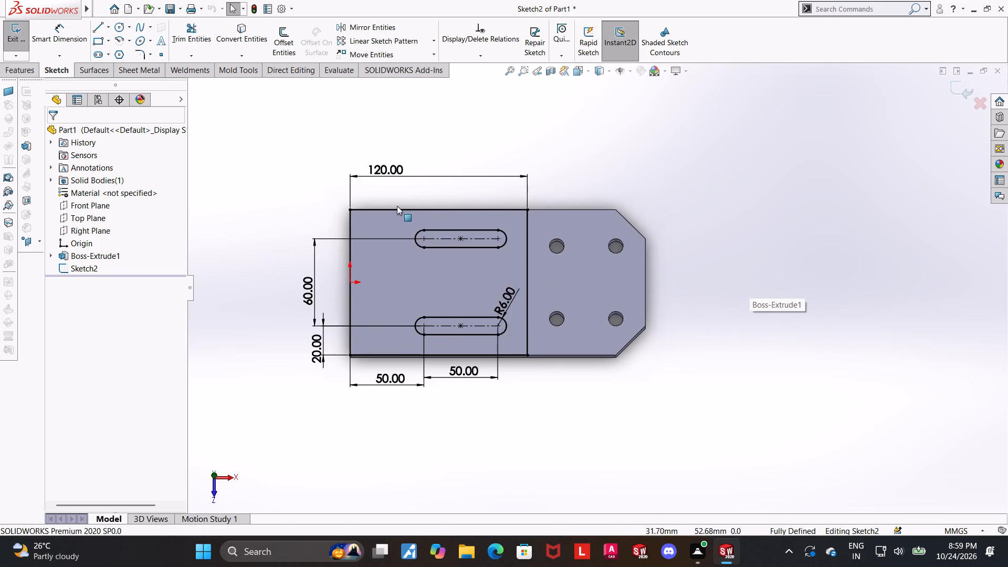
{"action": "scroll", "coordinate": [404, 213], "scroll_direction": "down", "scroll_amount": 1}
{"action": "left_click", "coordinate": [724, 331]}
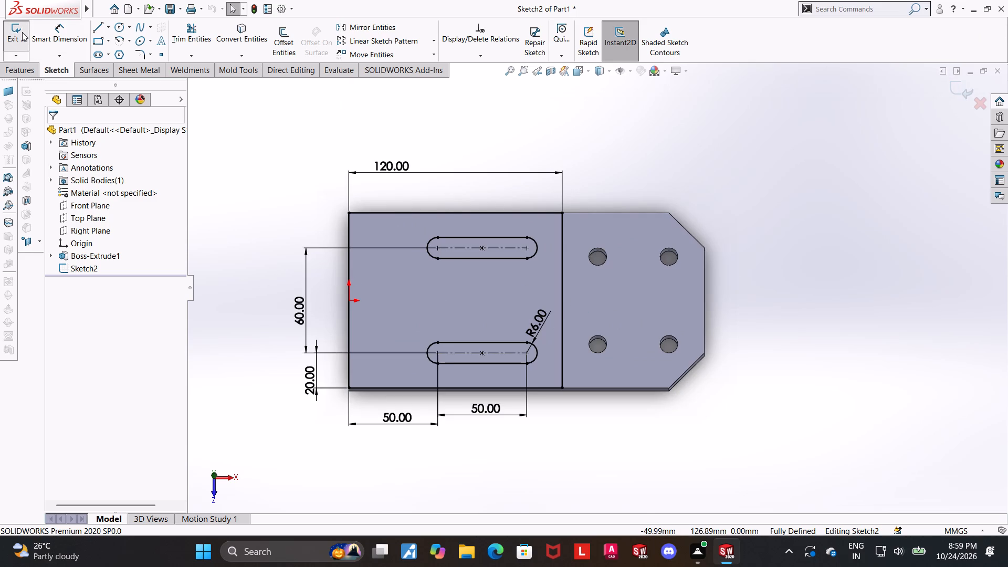
Close the slotted profile sketch and extrude it upward as a 10 mm blind boss merged with the plate.
{"action": "left_click", "coordinate": [958, 85]}
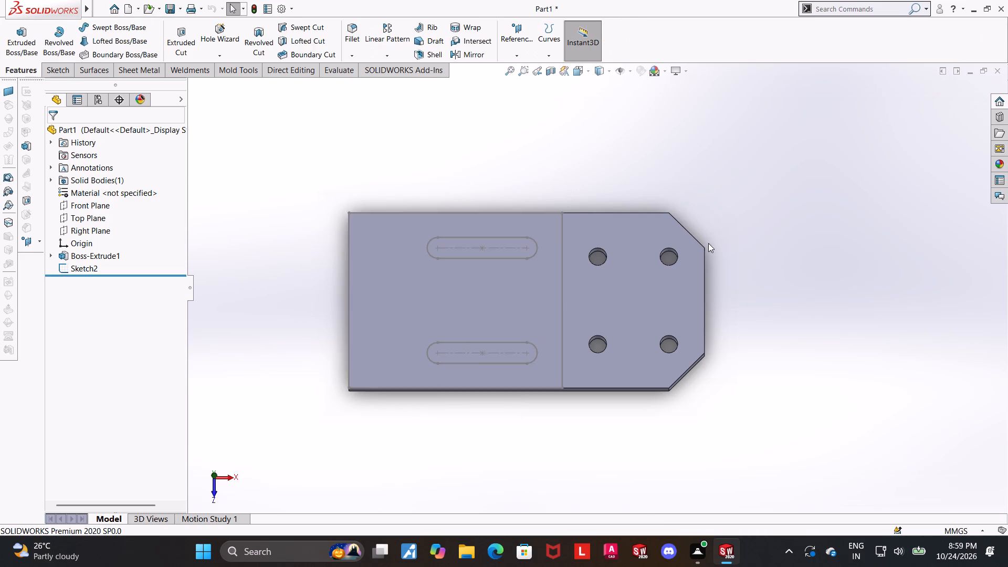
{"action": "middle_click_drag", "start_coordinate": [708, 243], "coordinate": [706, 202]}
{"action": "left_click", "coordinate": [33, 29]}
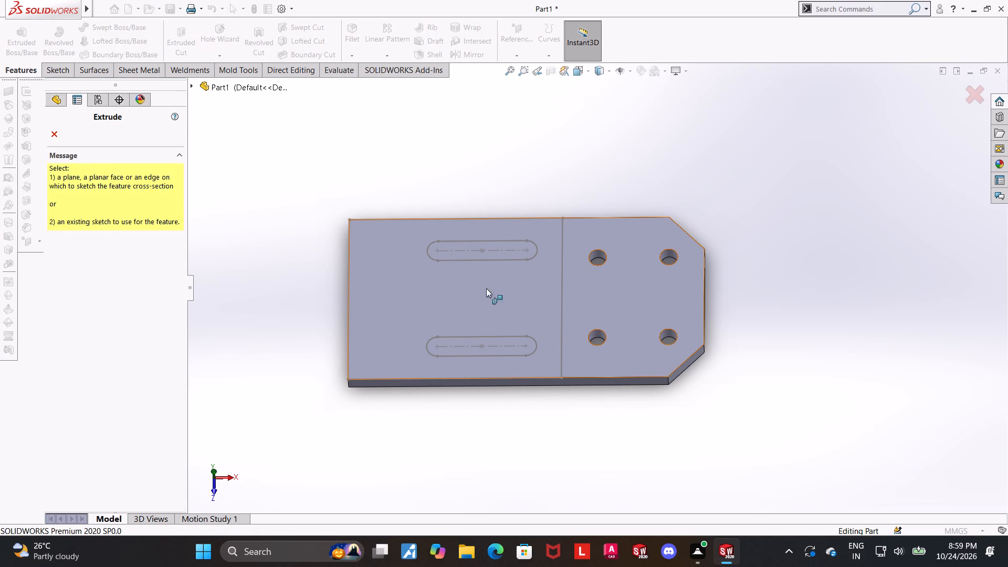
{"action": "left_click", "coordinate": [194, 84]}
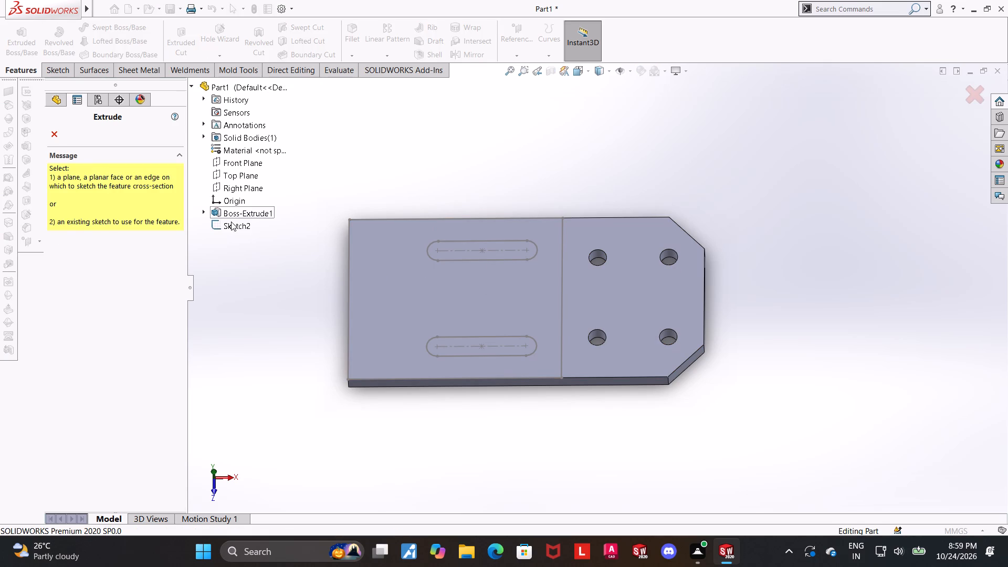
{"action": "left_click", "coordinate": [231, 222]}
{"action": "middle_click_drag", "start_coordinate": [282, 298], "coordinate": [276, 275]}
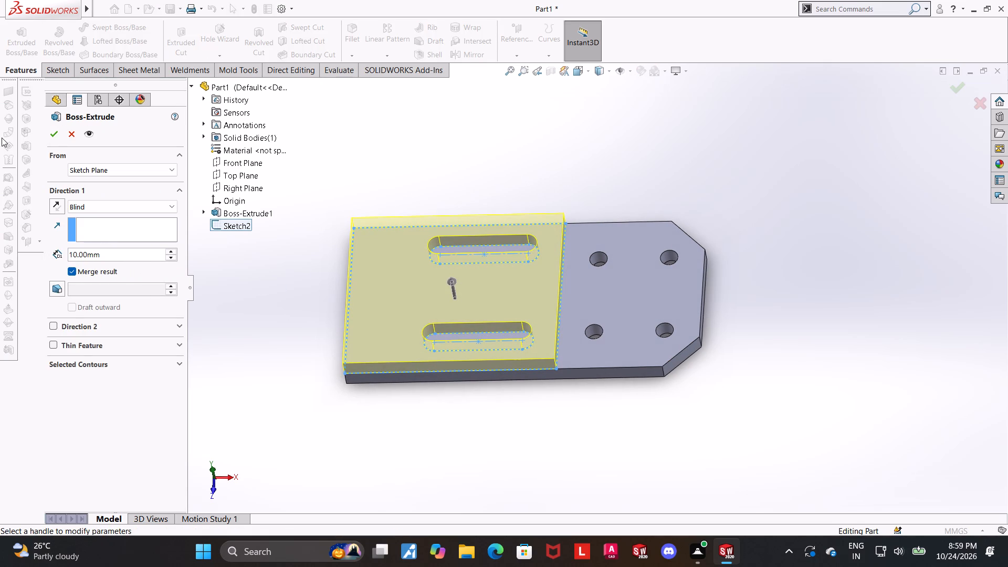
{"action": "left_click", "coordinate": [57, 138]}
{"action": "left_click", "coordinate": [222, 243]}
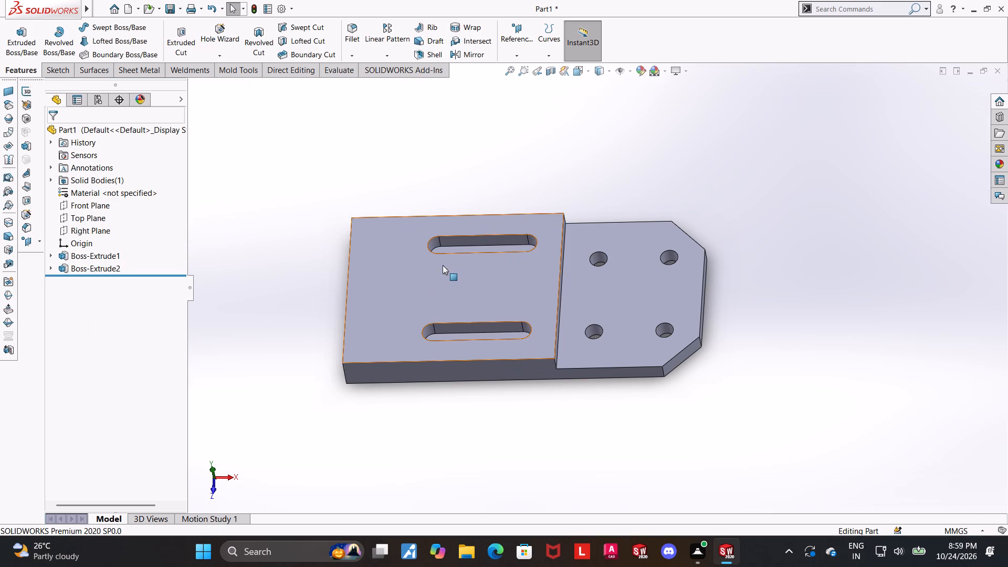
Start a new sketch on the raised block's top face and view it face-on.
{"action": "middle_click_drag", "start_coordinate": [446, 267], "coordinate": [447, 299]}
{"action": "left_click", "coordinate": [464, 303]}
{"action": "left_click", "coordinate": [512, 273]}
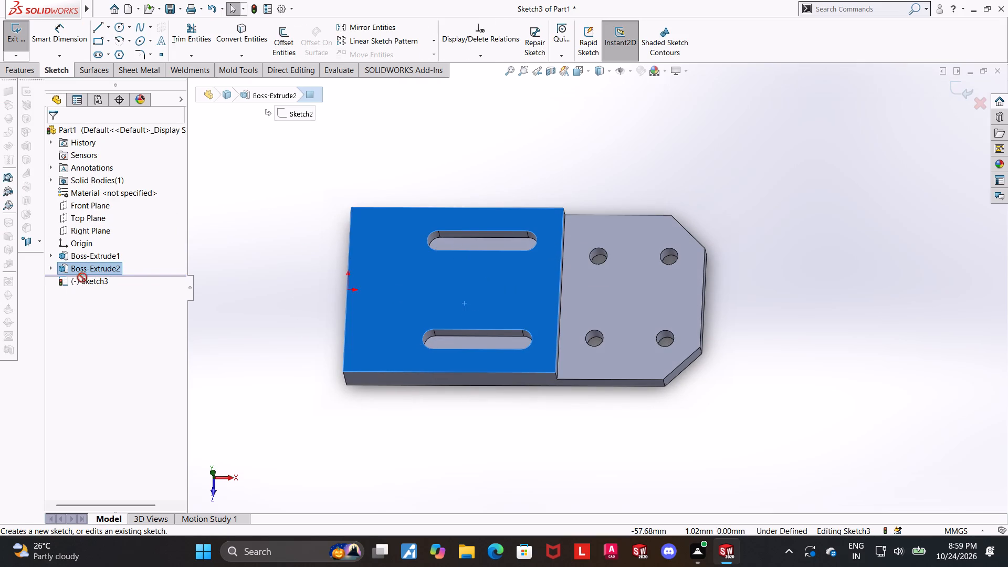
{"action": "left_click", "coordinate": [82, 277]}
{"action": "left_click", "coordinate": [107, 266]}
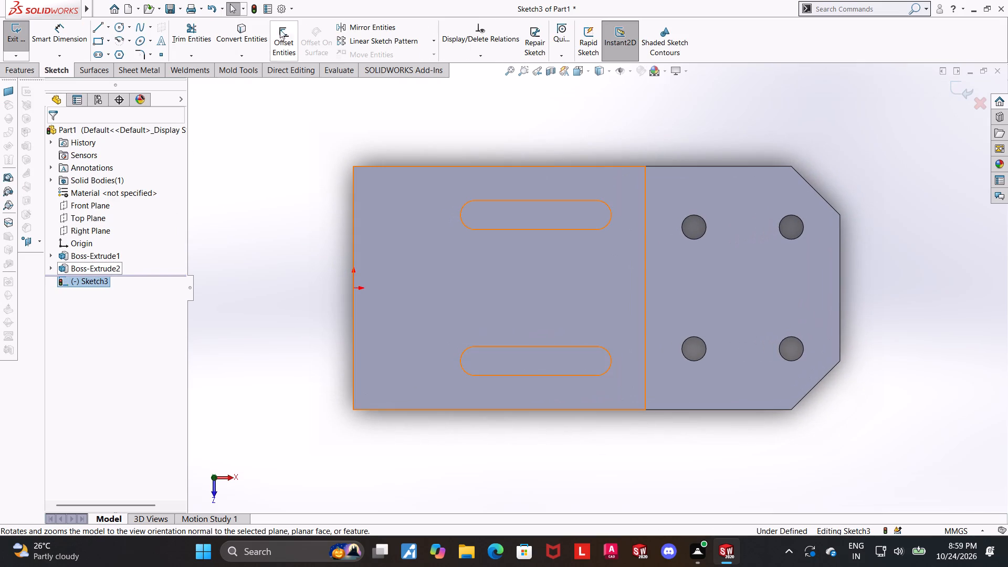
Convert the outlines of both slot floor faces into the sketch on the raised block's top face.
{"action": "left_click", "coordinate": [239, 26]}
{"action": "left_click", "coordinate": [537, 201]}
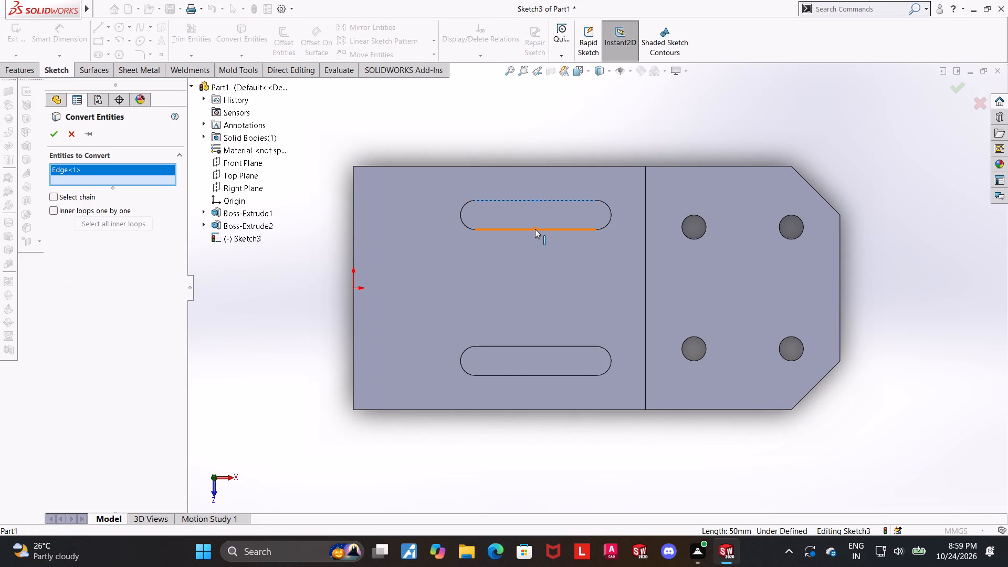
{"action": "left_click", "coordinate": [535, 229]}
{"action": "right_click", "coordinate": [121, 172]}
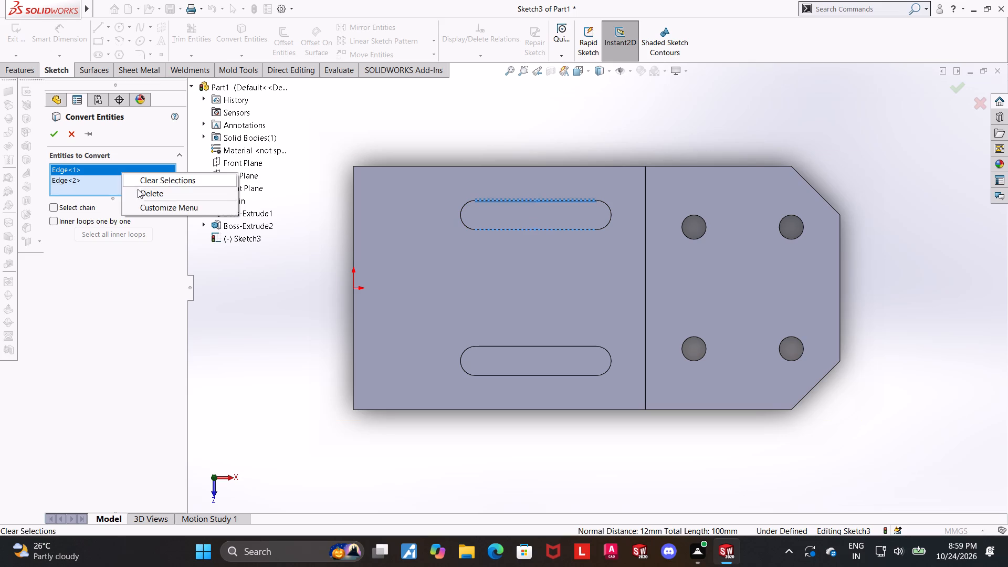
{"action": "left_click", "coordinate": [141, 195]}
{"action": "right_click", "coordinate": [127, 177]}
{"action": "left_click", "coordinate": [146, 186]}
{"action": "left_click", "coordinate": [572, 222]}
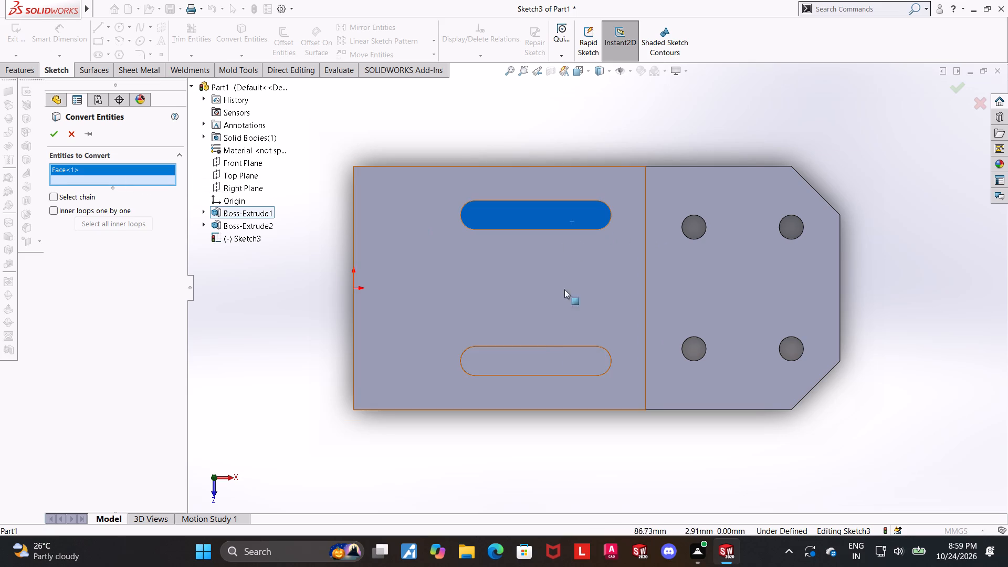
{"action": "left_click", "coordinate": [554, 356]}
{"action": "left_click", "coordinate": [50, 133]}
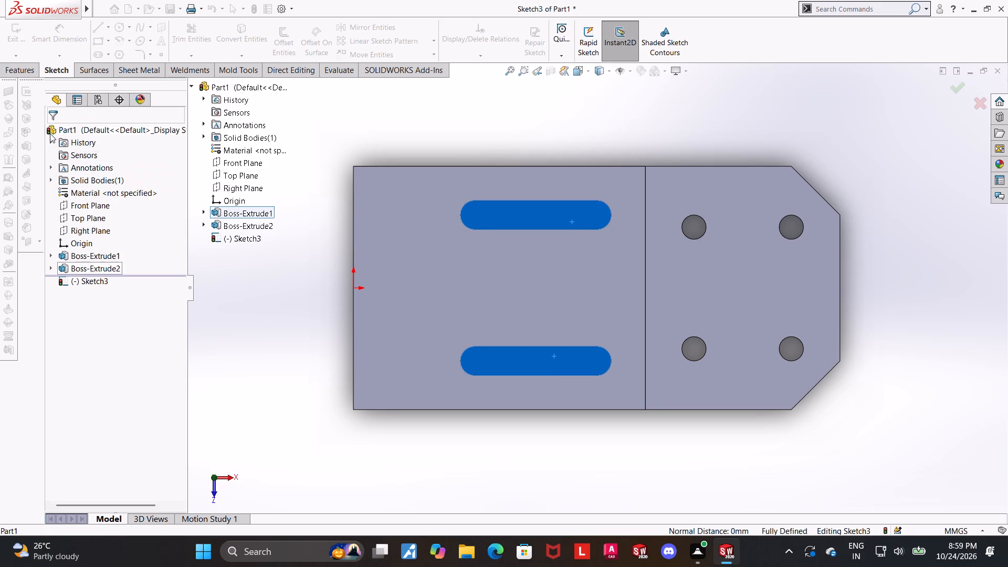
Exit the sketch and cut both slot outlines Through All with Extruded Cut.
{"action": "middle_click_drag", "start_coordinate": [373, 366], "coordinate": [370, 300]}
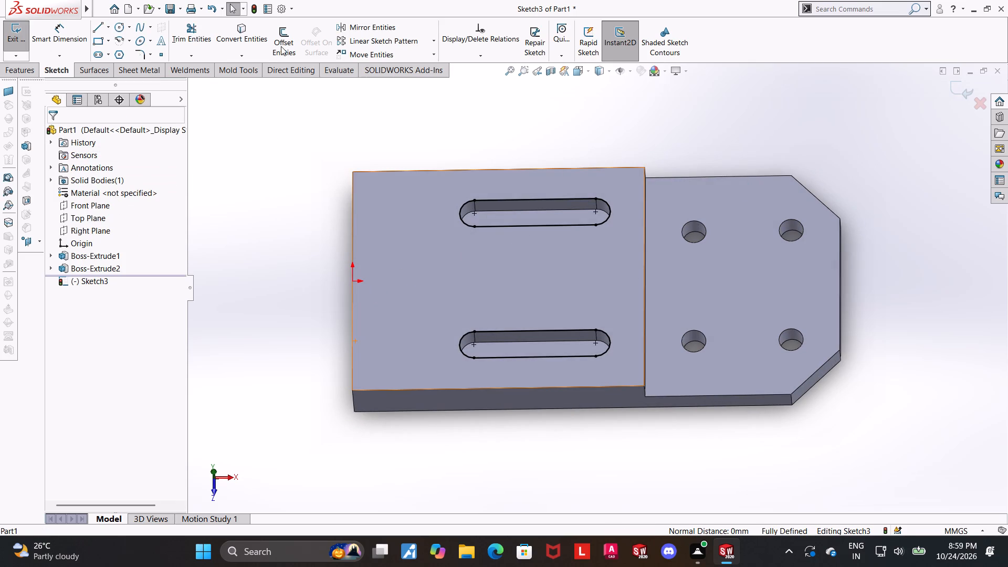
{"action": "left_click", "coordinate": [968, 87]}
{"action": "left_click", "coordinate": [193, 37]}
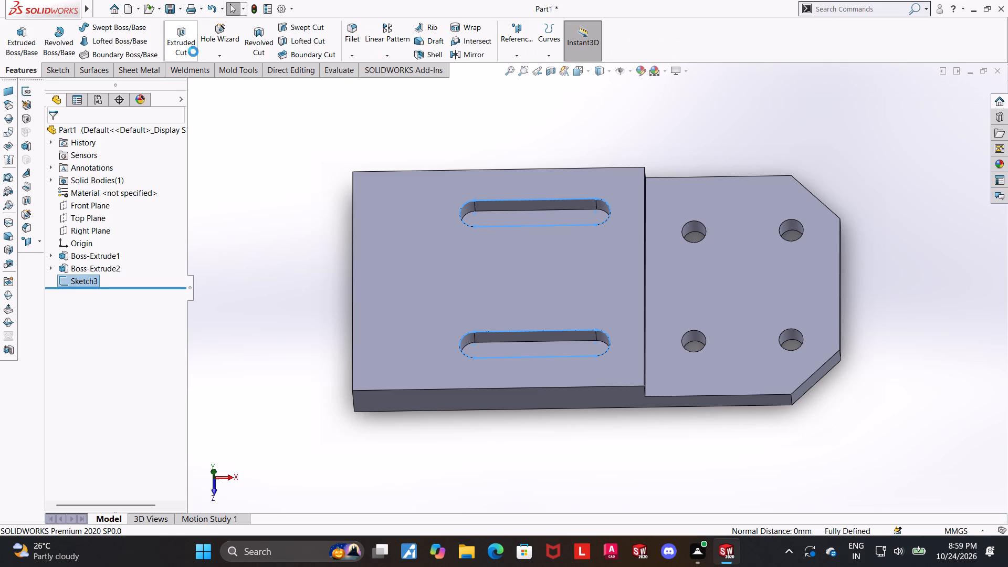
{"action": "left_click", "coordinate": [71, 204]}
{"action": "left_click", "coordinate": [82, 226]}
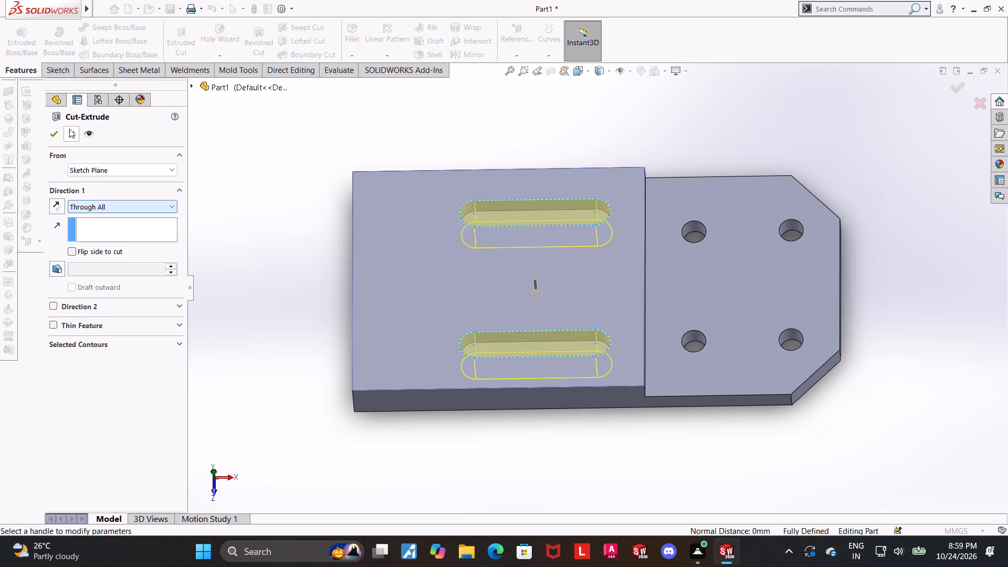
{"action": "left_click", "coordinate": [53, 133]}
{"action": "left_click", "coordinate": [267, 258]}
Start a new sketch on the plate's square end face beside the slotted block and view it face-on.
{"action": "scroll", "coordinate": [310, 256], "scroll_direction": "up", "scroll_amount": 2}
{"action": "middle_click_drag", "start_coordinate": [461, 277], "coordinate": [495, 407]}
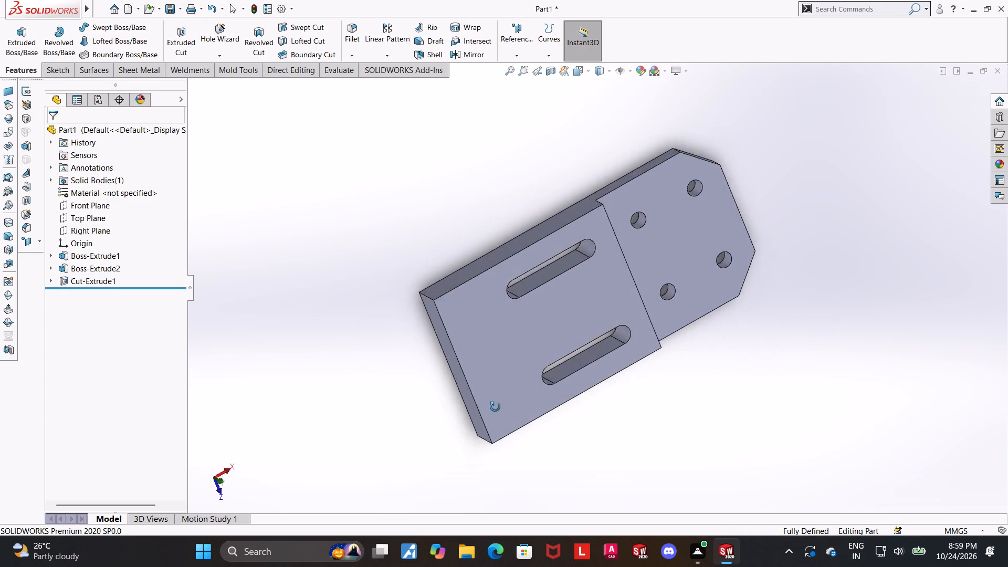
{"action": "middle_click_drag", "start_coordinate": [495, 407], "coordinate": [511, 196]}
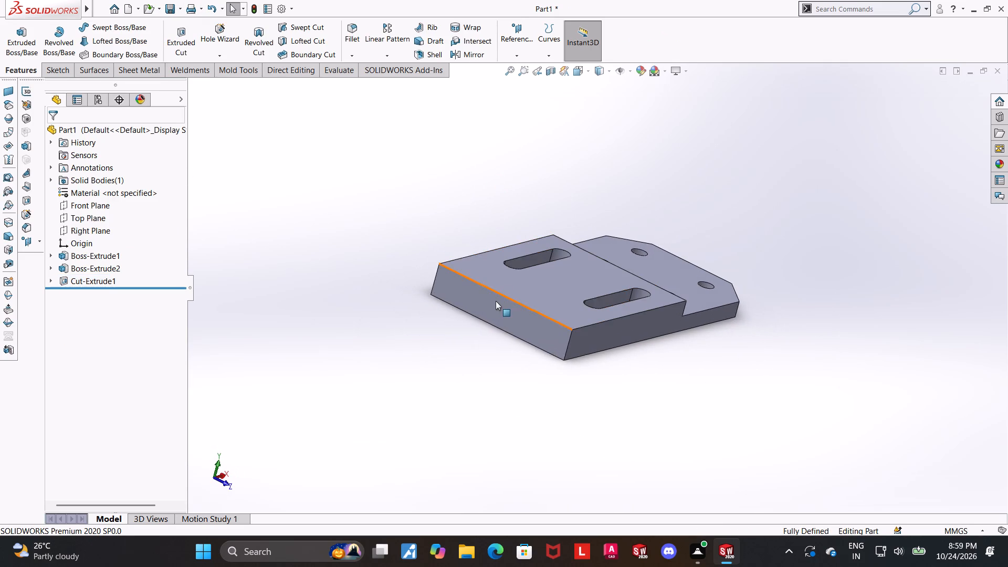
{"action": "left_click", "coordinate": [496, 301]}
{"action": "left_click", "coordinate": [548, 276]}
{"action": "left_click", "coordinate": [105, 291]}
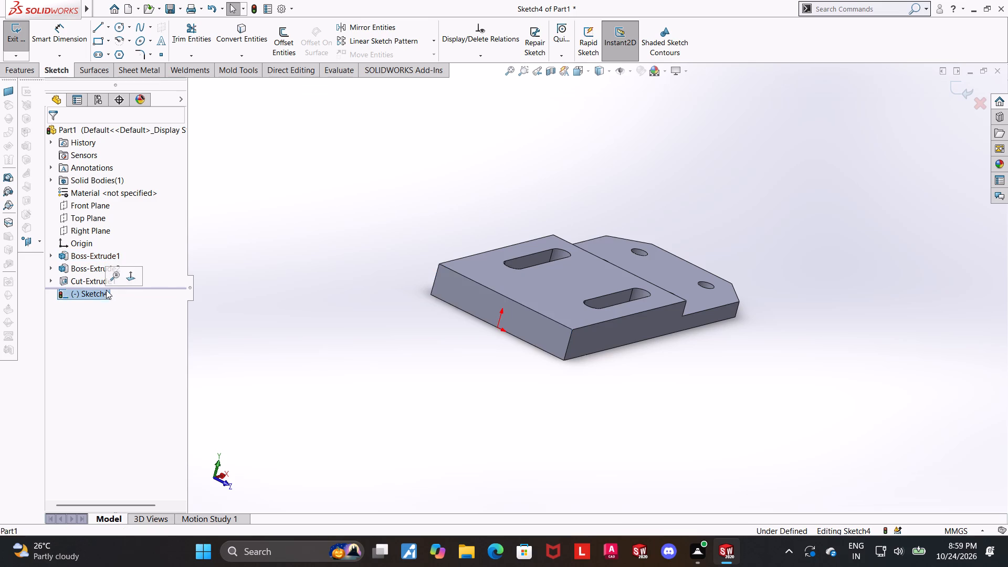
{"action": "left_click", "coordinate": [129, 280]}
{"action": "scroll", "coordinate": [662, 342], "scroll_direction": "up", "scroll_amount": 3}
{"action": "scroll", "coordinate": [714, 215], "scroll_direction": "up", "scroll_amount": 1}
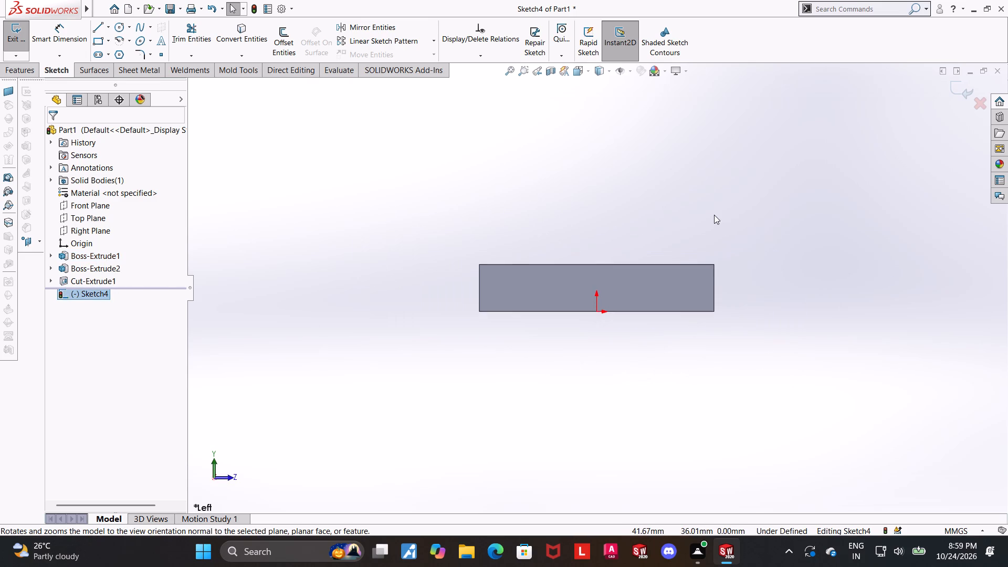
{"action": "scroll", "coordinate": [714, 215], "scroll_direction": "down", "scroll_amount": 2}
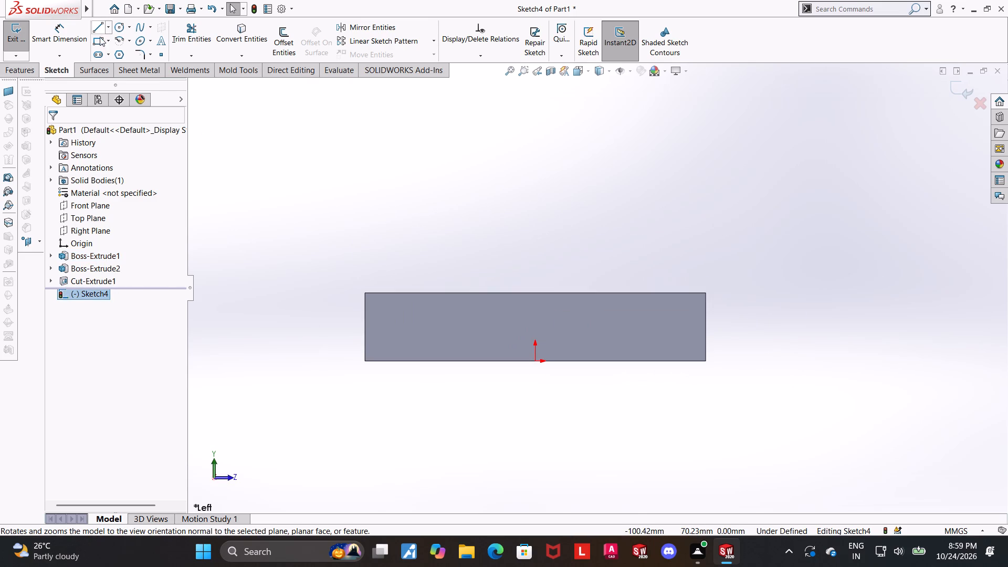
Sketch a circle above the block, centred over the origin, and dimension its diameter to 50 mm.
{"action": "left_click", "coordinate": [120, 29]}
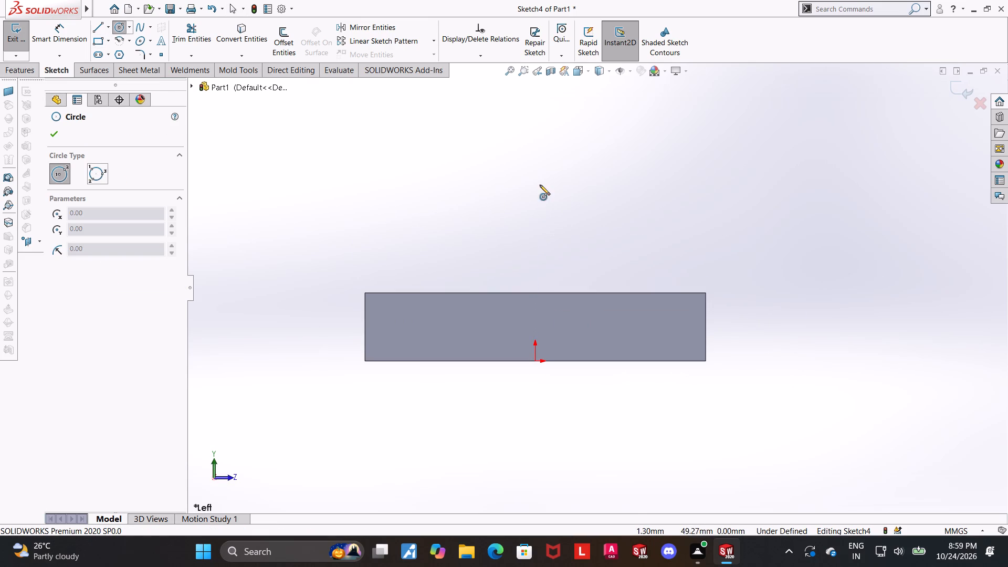
{"action": "left_click", "coordinate": [535, 157]}
{"action": "left_click", "coordinate": [576, 133]}
{"action": "key", "text": "Escape"}
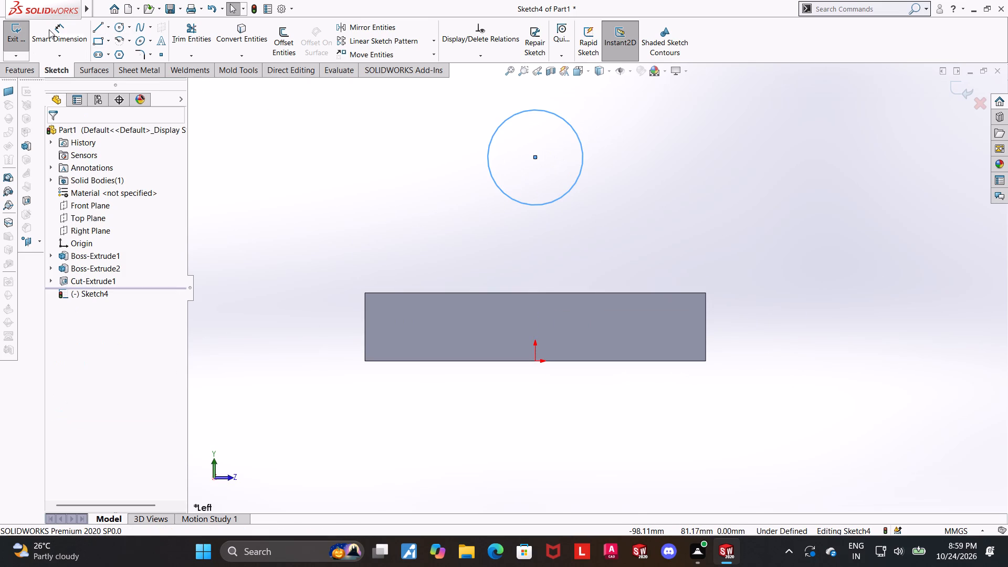
{"action": "left_click", "coordinate": [49, 29]}
{"action": "scroll", "coordinate": [546, 186], "scroll_direction": "up", "scroll_amount": 1}
{"action": "scroll", "coordinate": [658, 183], "scroll_direction": "down", "scroll_amount": 1}
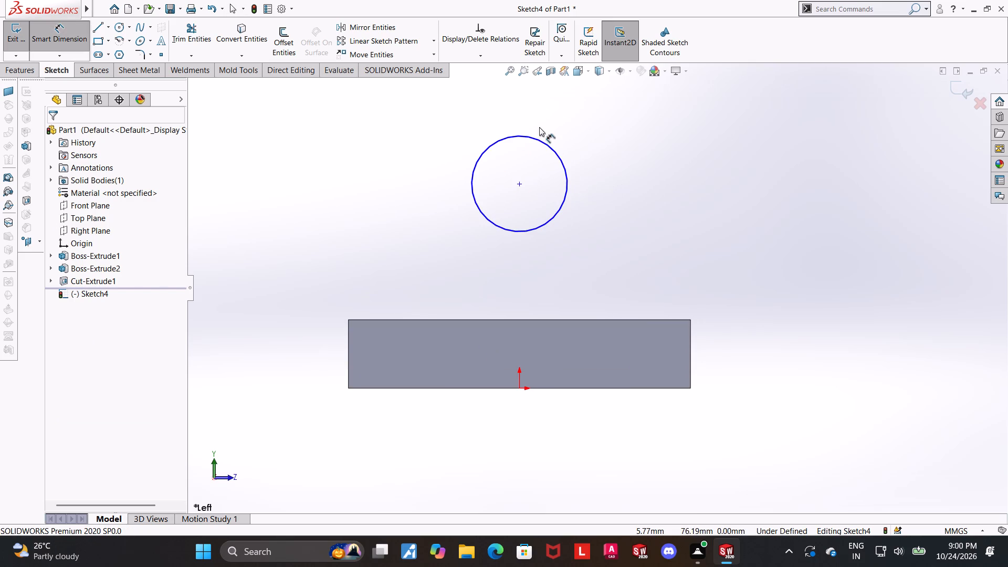
{"action": "left_click", "coordinate": [538, 142]}
{"action": "left_click", "coordinate": [535, 106]}
{"action": "type", "text": "50"}
{"action": "key", "text": "Return"}
{"action": "key", "text": "Escape"}
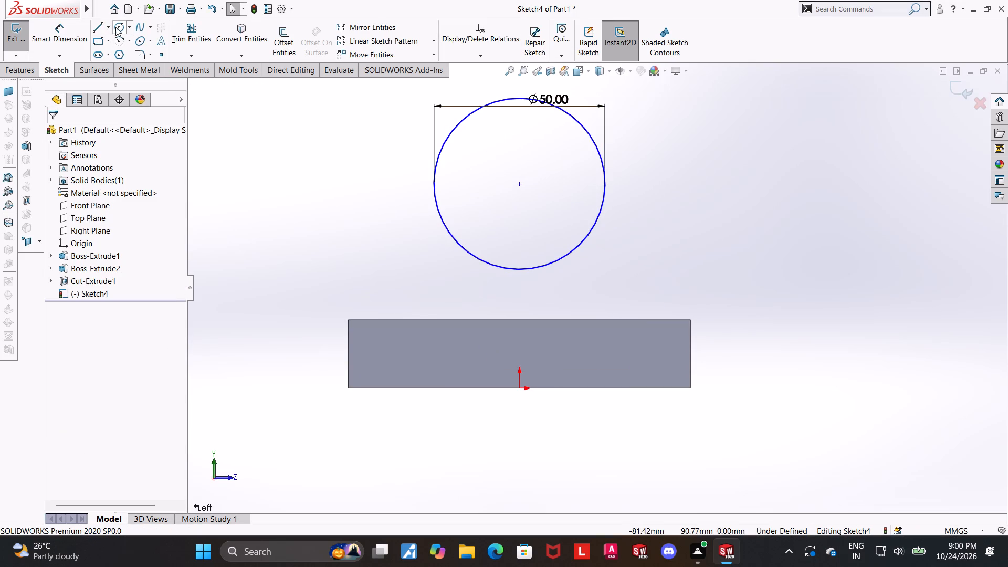
Sketch a second circle concentric with the 50 mm circle and dimension its diameter to 20 mm.
{"action": "left_click", "coordinate": [115, 28]}
{"action": "left_click", "coordinate": [522, 184]}
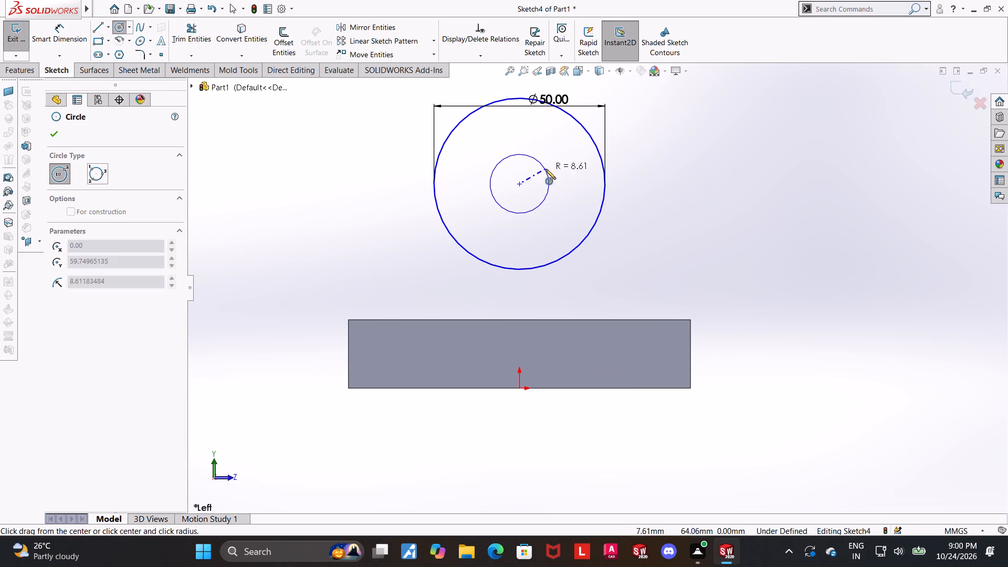
{"action": "left_click", "coordinate": [546, 169]}
{"action": "key", "text": "Escape"}
{"action": "left_click", "coordinate": [77, 32]}
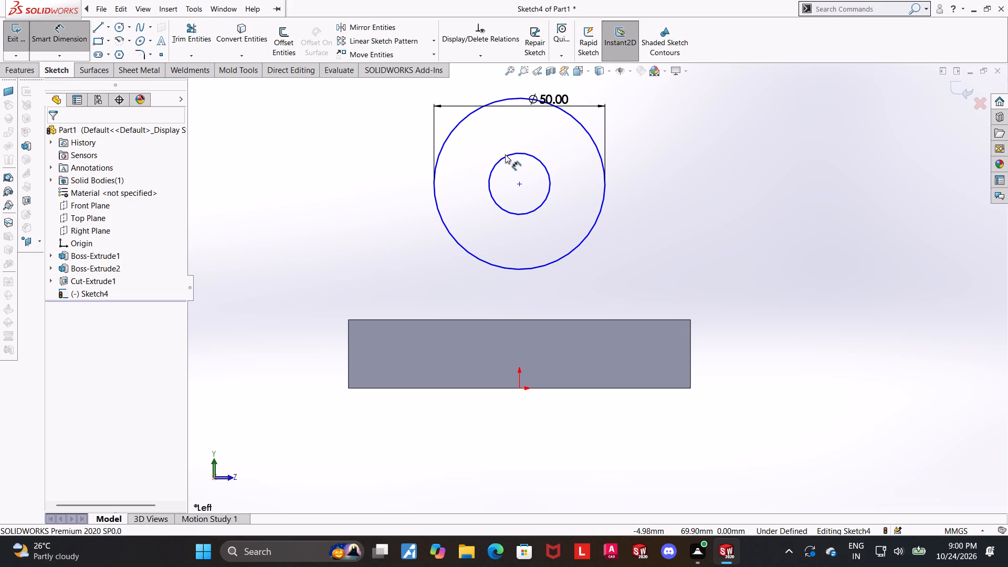
{"action": "left_click", "coordinate": [507, 157]}
{"action": "left_click", "coordinate": [511, 130]}
{"action": "type", "text": "20"}
{"action": "key", "text": "Return"}
{"action": "key", "text": "Escape"}
{"action": "key", "text": "Escape"}
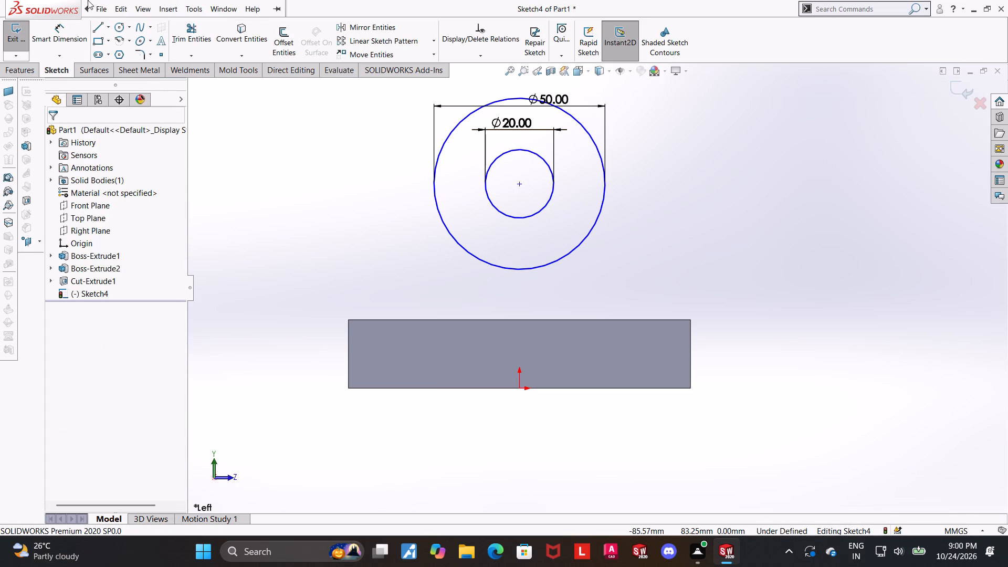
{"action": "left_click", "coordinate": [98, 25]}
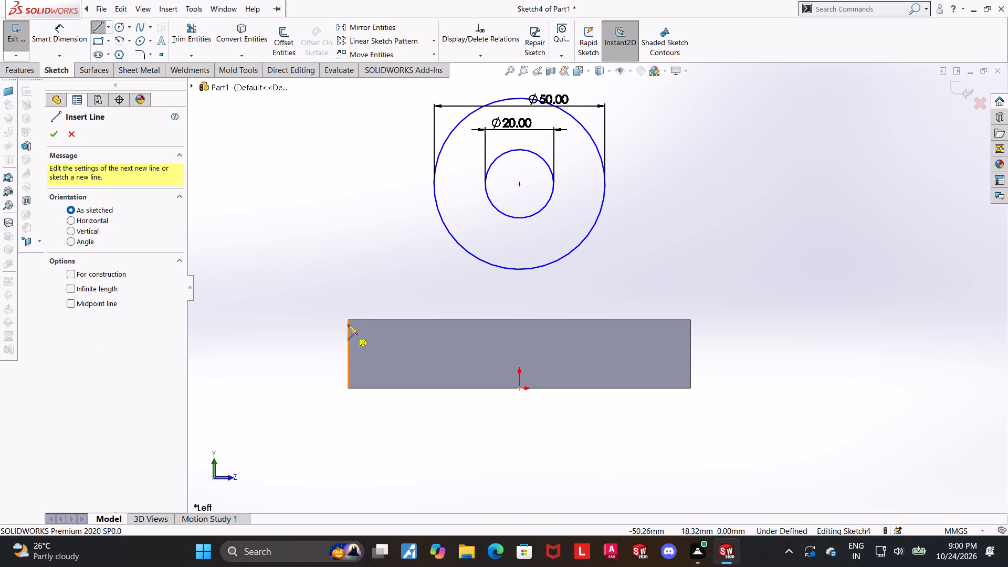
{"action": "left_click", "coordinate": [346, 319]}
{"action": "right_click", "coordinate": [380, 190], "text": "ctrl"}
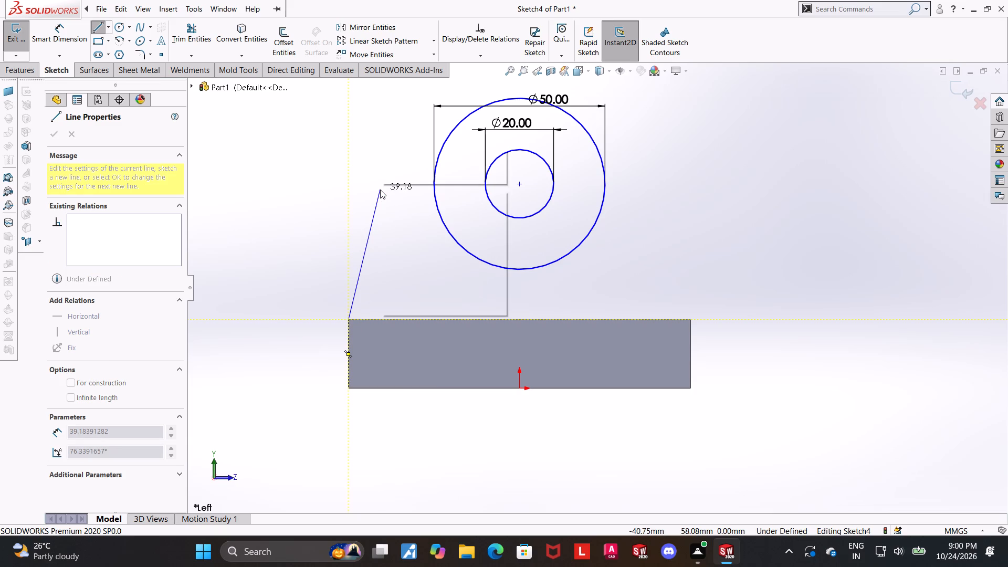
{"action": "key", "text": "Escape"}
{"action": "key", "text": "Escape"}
Draw two sloping lines, one from each upper corner of the end face to the near side of the 50 mm circle.
{"action": "left_click", "coordinate": [99, 27]}
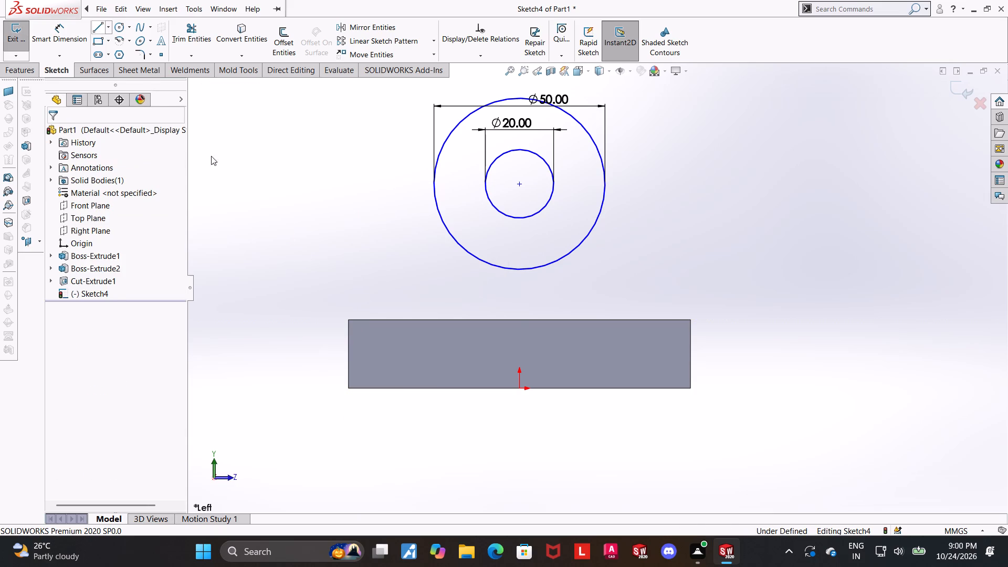
{"action": "left_click", "coordinate": [350, 319]}
{"action": "right_click", "coordinate": [408, 150], "text": "shift"}
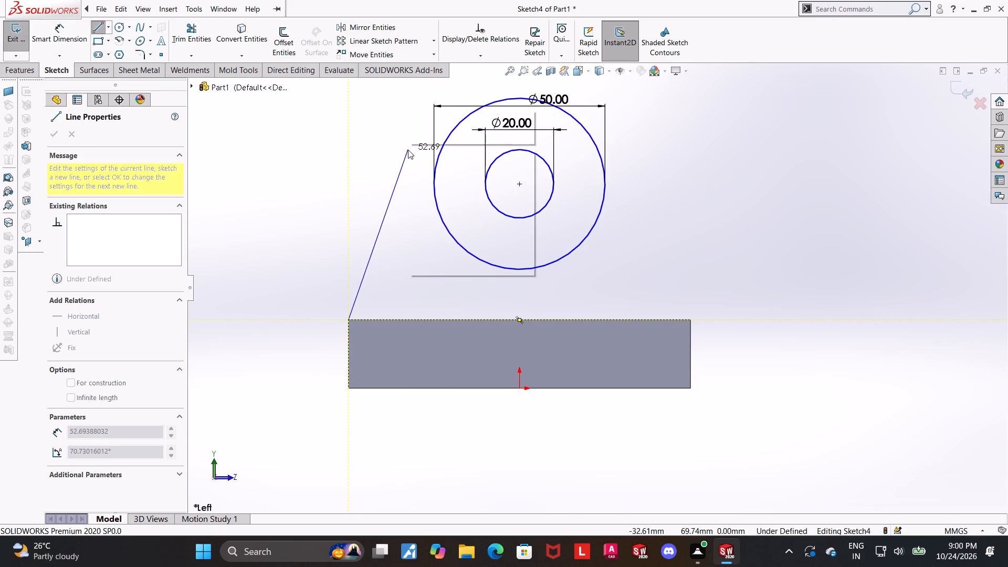
{"action": "key", "text": "Escape"}
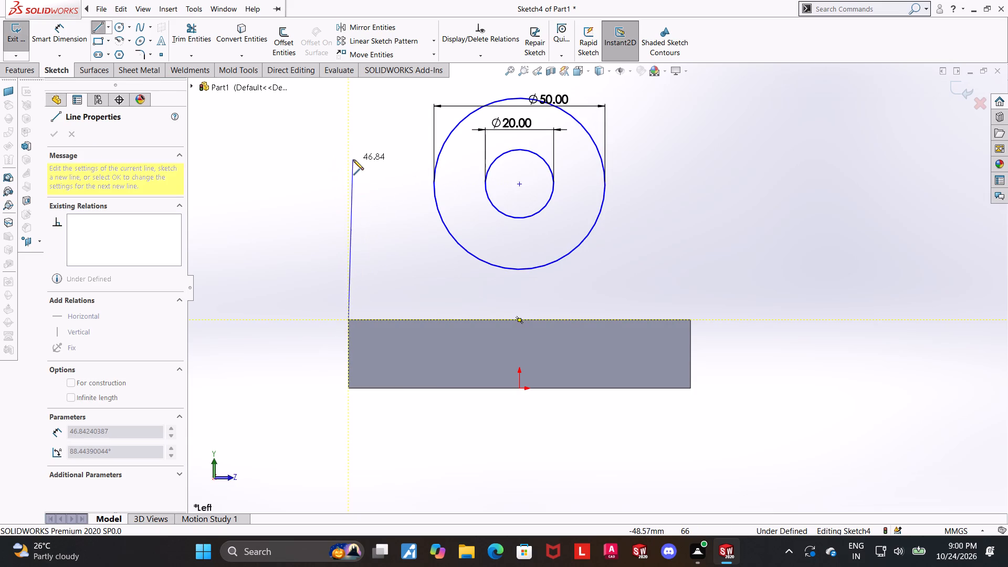
{"action": "right_click", "coordinate": [353, 160], "text": "shift"}
{"action": "key", "text": "Escape"}
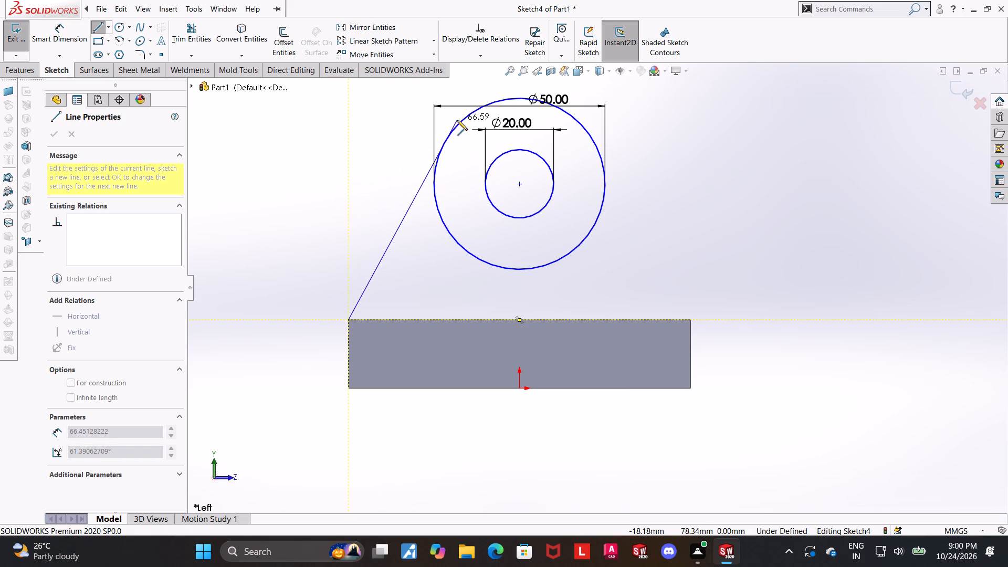
{"action": "left_click", "coordinate": [457, 121]}
{"action": "key", "text": "Escape"}
{"action": "left_click", "coordinate": [104, 30]}
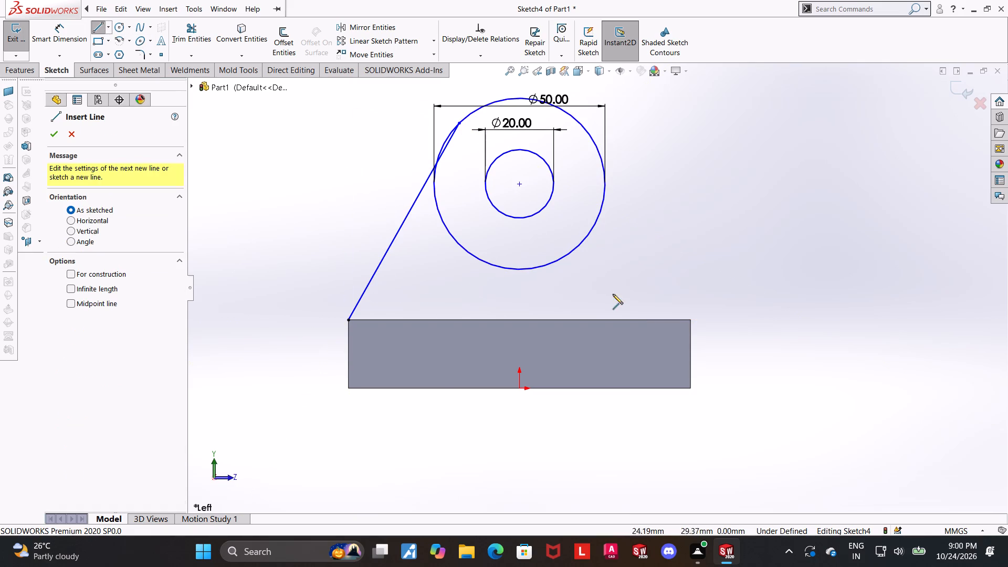
{"action": "left_click", "coordinate": [690, 320]}
{"action": "left_click", "coordinate": [587, 132]}
{"action": "key", "text": "Escape"}
{"action": "key", "text": "Escape"}
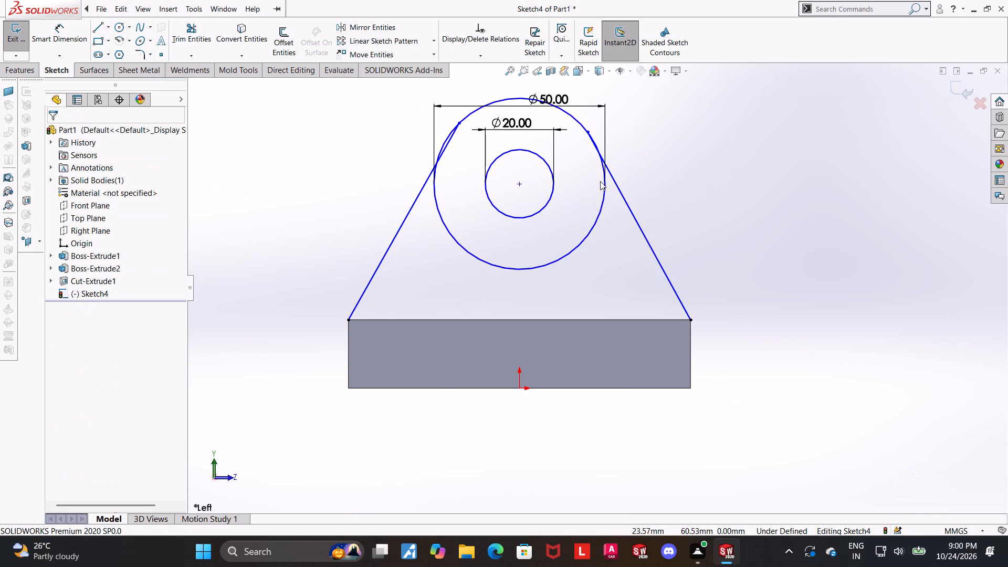
Make both sloping lines tangent to the 50 mm circle.
{"action": "left_click", "coordinate": [603, 184]}
{"action": "left_click", "coordinate": [625, 202], "text": "ctrl"}
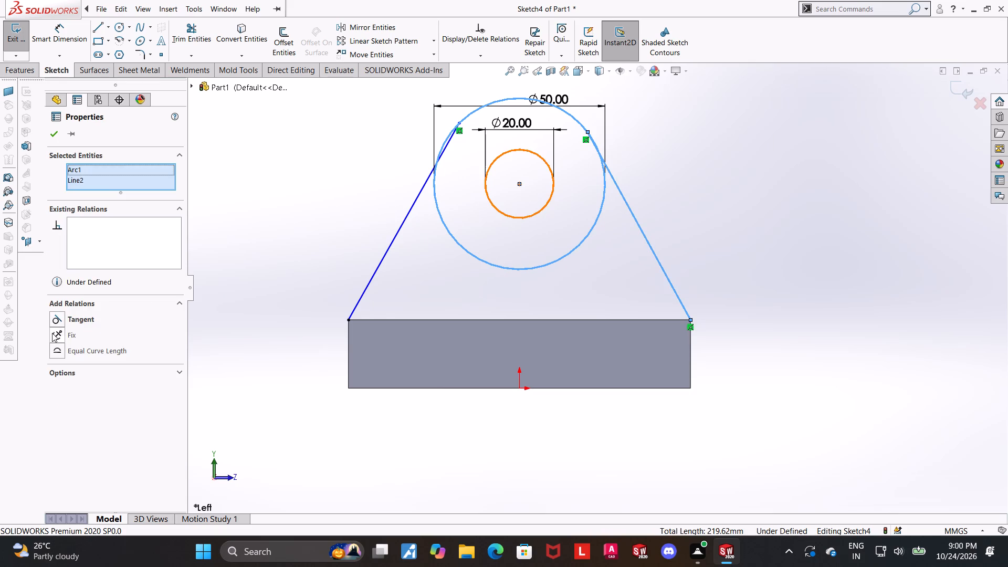
{"action": "left_click", "coordinate": [58, 322]}
{"action": "left_click", "coordinate": [730, 209]}
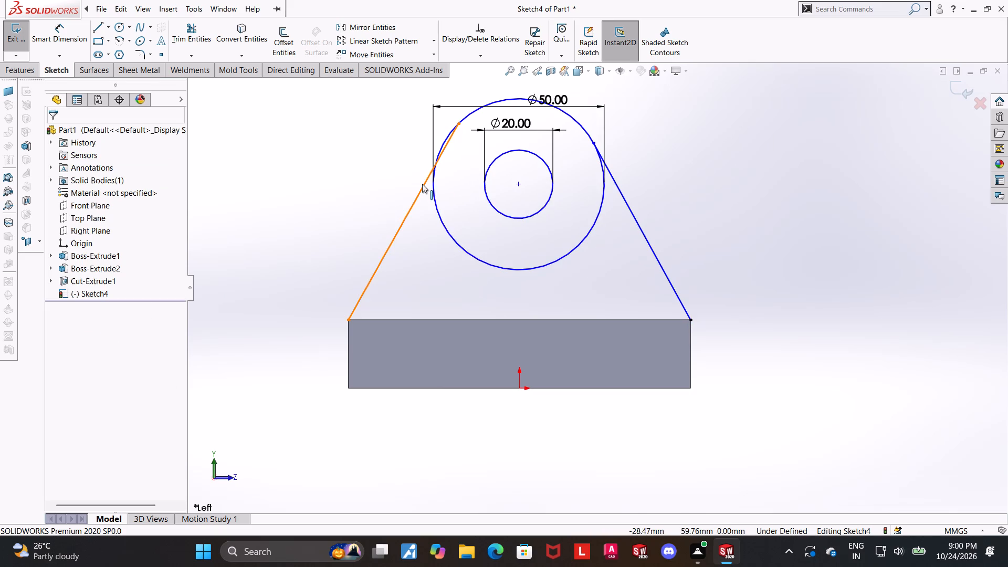
{"action": "left_click", "coordinate": [423, 185]}
{"action": "left_click", "coordinate": [434, 194], "text": "ctrl"}
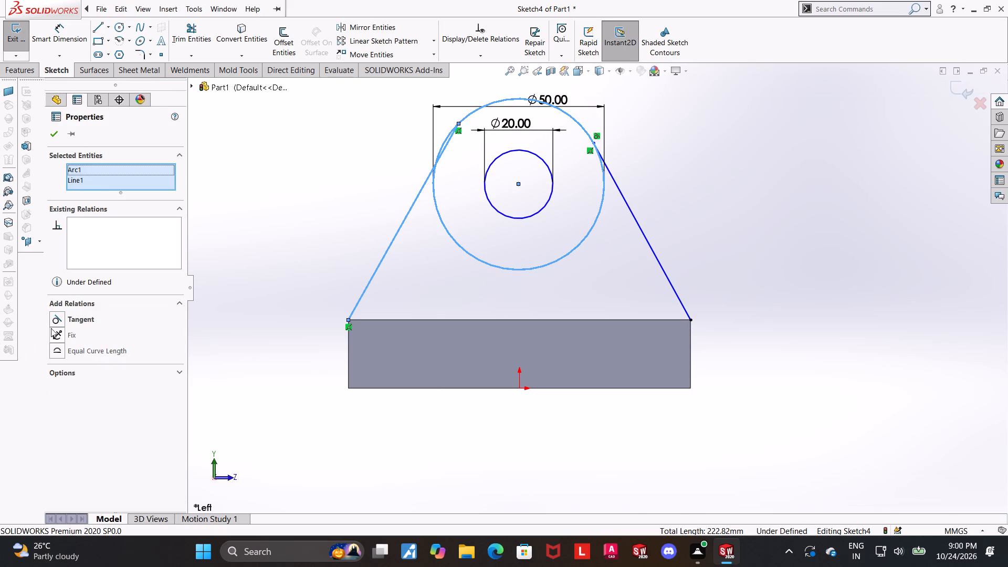
{"action": "left_click", "coordinate": [57, 314]}
{"action": "left_click", "coordinate": [799, 230]}
Add a Vertical relation between the circles' centre point and the origin.
{"action": "left_click", "coordinate": [523, 185]}
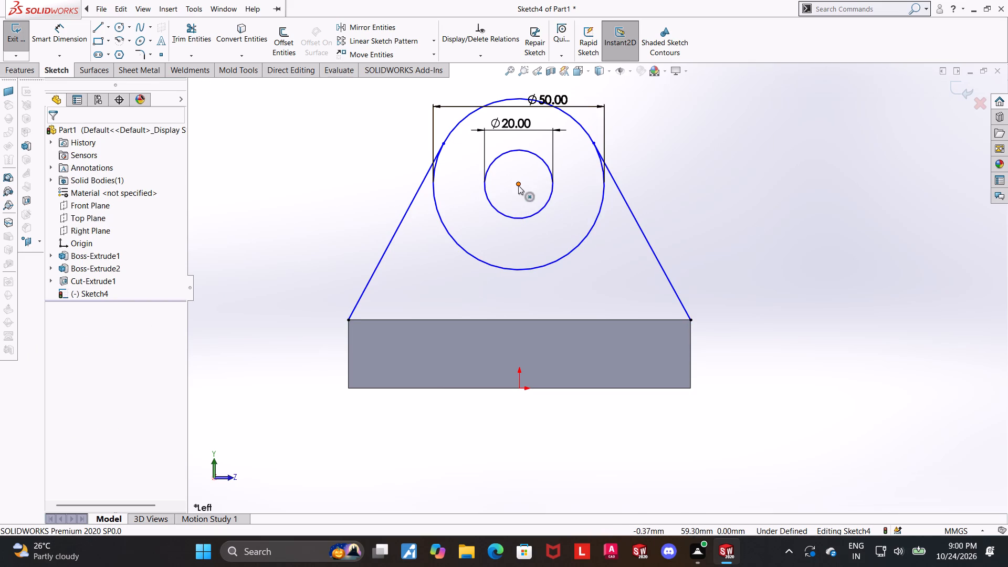
{"action": "left_click", "coordinate": [518, 185]}
{"action": "left_click", "coordinate": [519, 391], "text": "ctrl"}
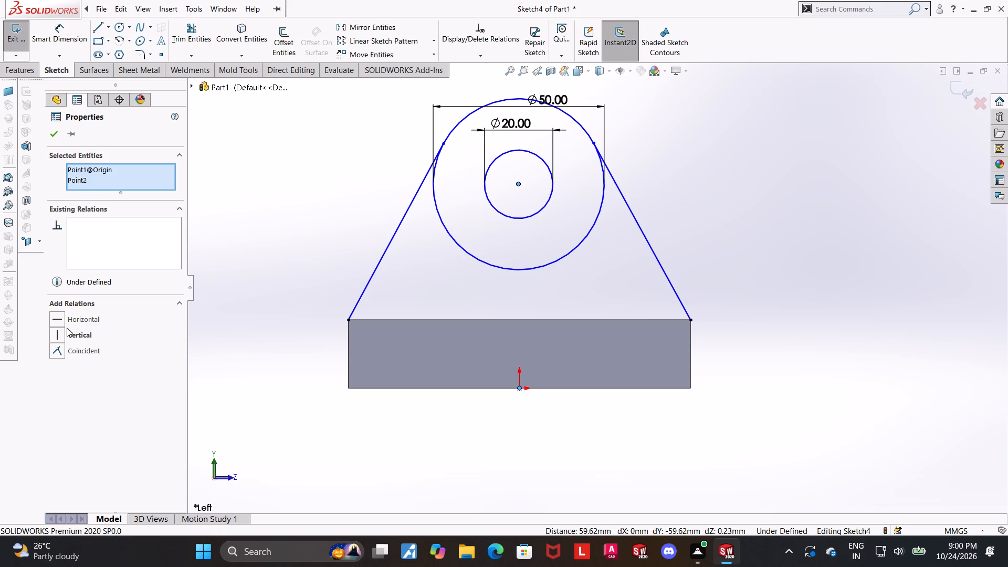
{"action": "left_click", "coordinate": [62, 329]}
{"action": "left_click", "coordinate": [343, 376]}
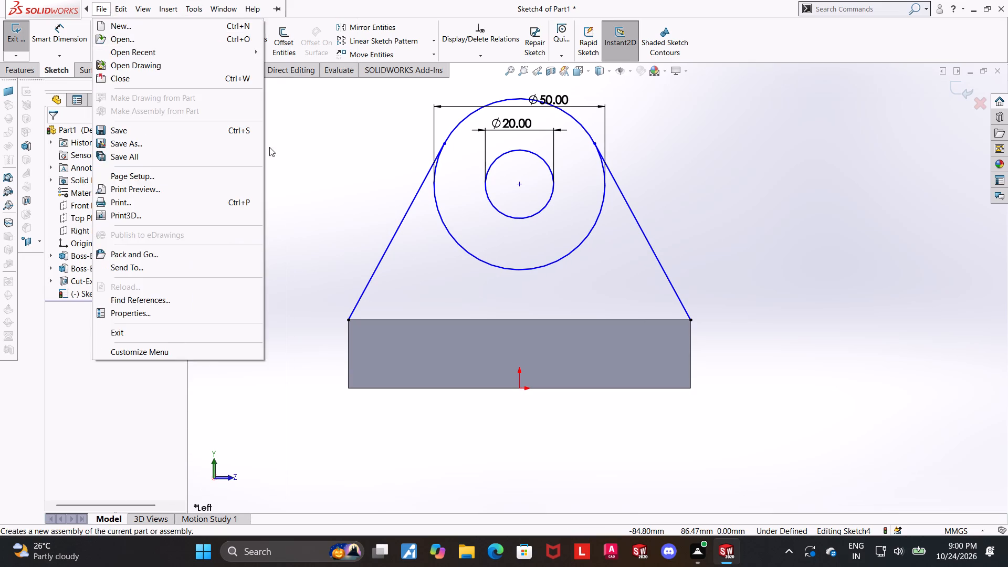
{"action": "key", "text": "Escape"}
Draw a line along the block's top edge joining the lower ends of the two sloping lines.
{"action": "left_click", "coordinate": [104, 31]}
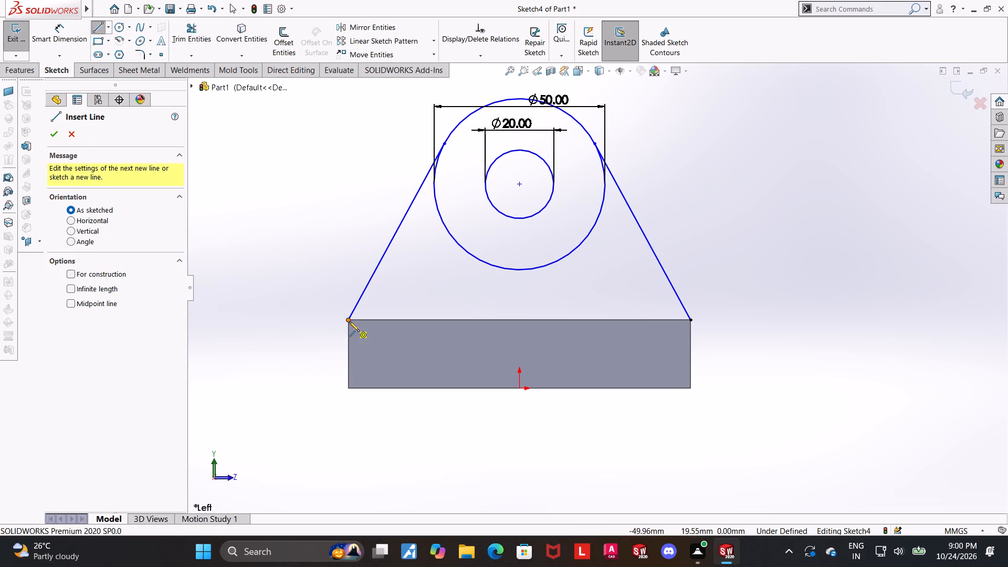
{"action": "left_click", "coordinate": [349, 321]}
{"action": "left_click", "coordinate": [691, 321]}
{"action": "key", "text": "Escape"}
{"action": "key", "text": "Escape"}
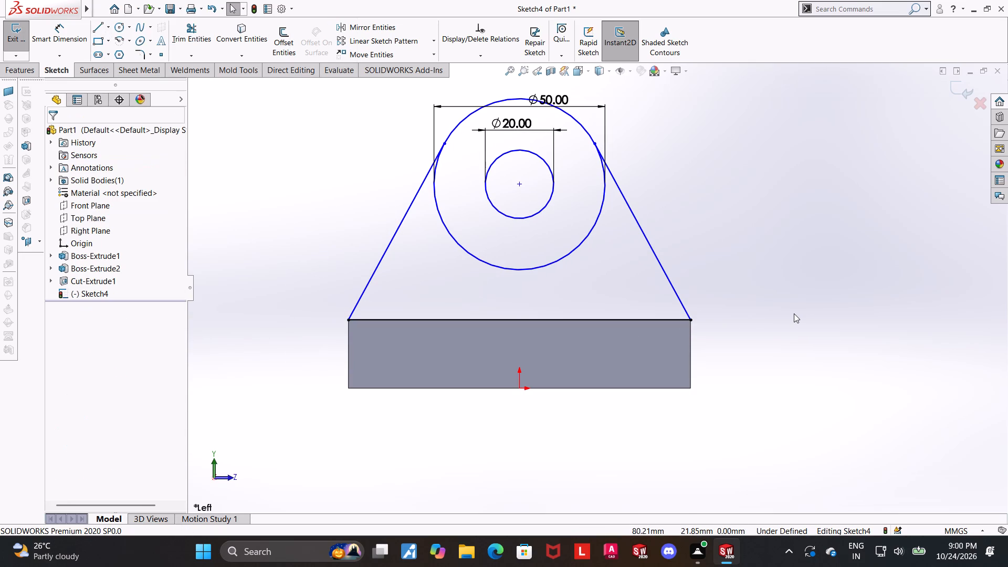
{"action": "key", "text": "Escape"}
{"action": "key", "text": "Escape"}
{"action": "left_click", "coordinate": [794, 313]}
Dimension the vertical distance from the origin to the circles' centre as 60 mm.
{"action": "scroll", "coordinate": [795, 300], "scroll_direction": "up", "scroll_amount": 1}
{"action": "scroll", "coordinate": [782, 302], "scroll_direction": "down", "scroll_amount": 1}
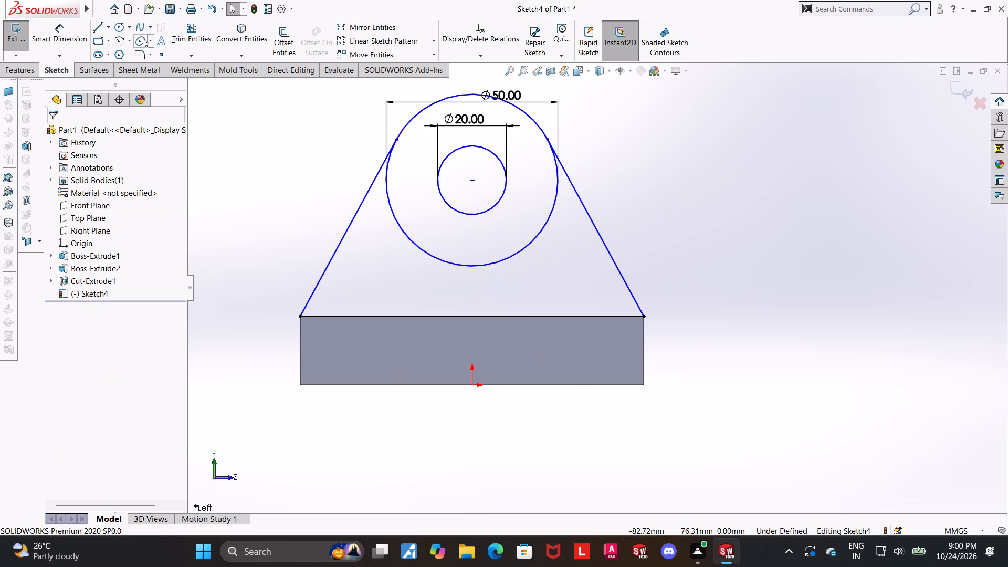
{"action": "left_click", "coordinate": [62, 28]}
{"action": "left_click", "coordinate": [470, 181]}
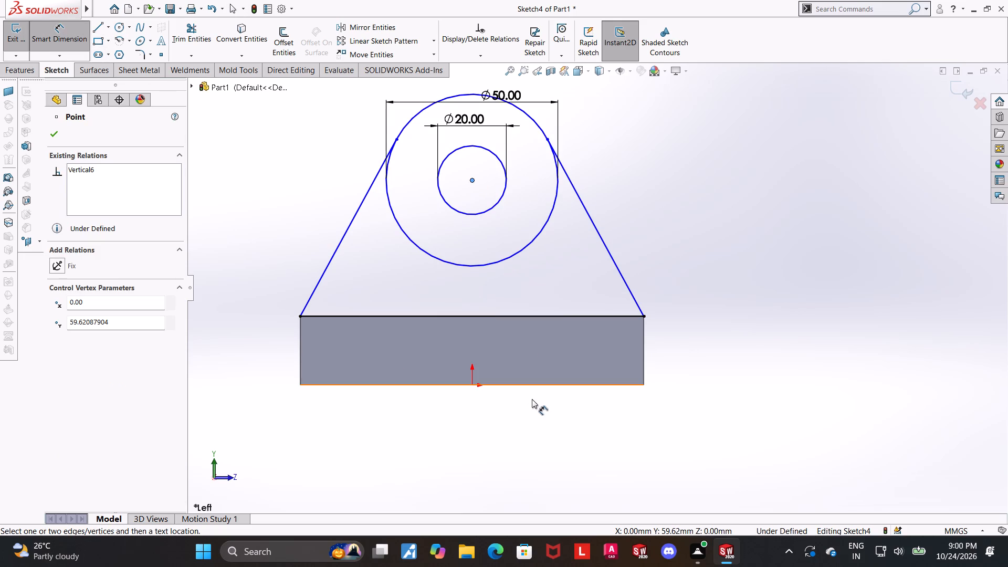
{"action": "left_click", "coordinate": [472, 386]}
{"action": "left_click", "coordinate": [842, 242]}
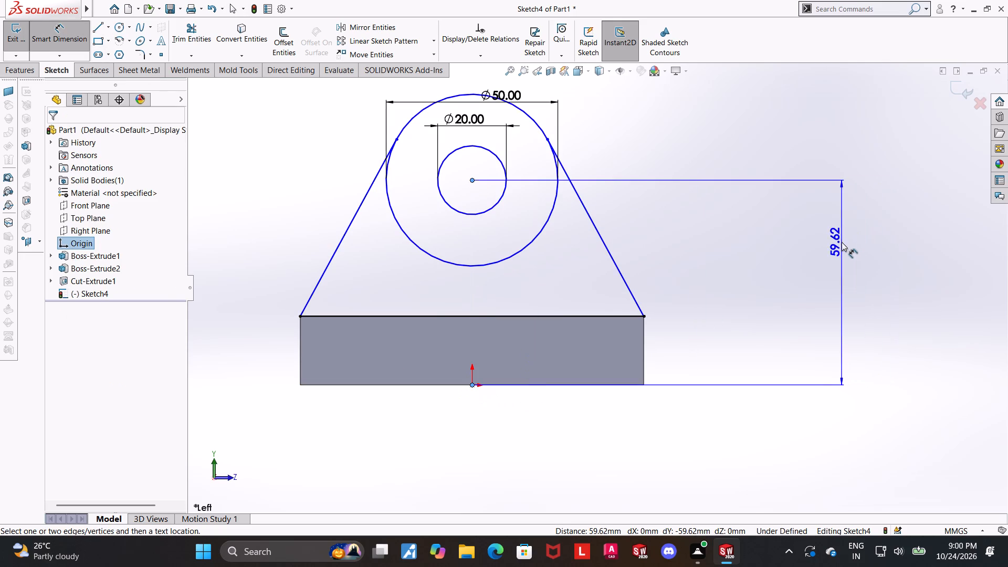
{"action": "key", "text": "5"}
{"action": "key", "text": "BackSpace"}
{"action": "type", "text": "60"}
{"action": "key", "text": "Return"}
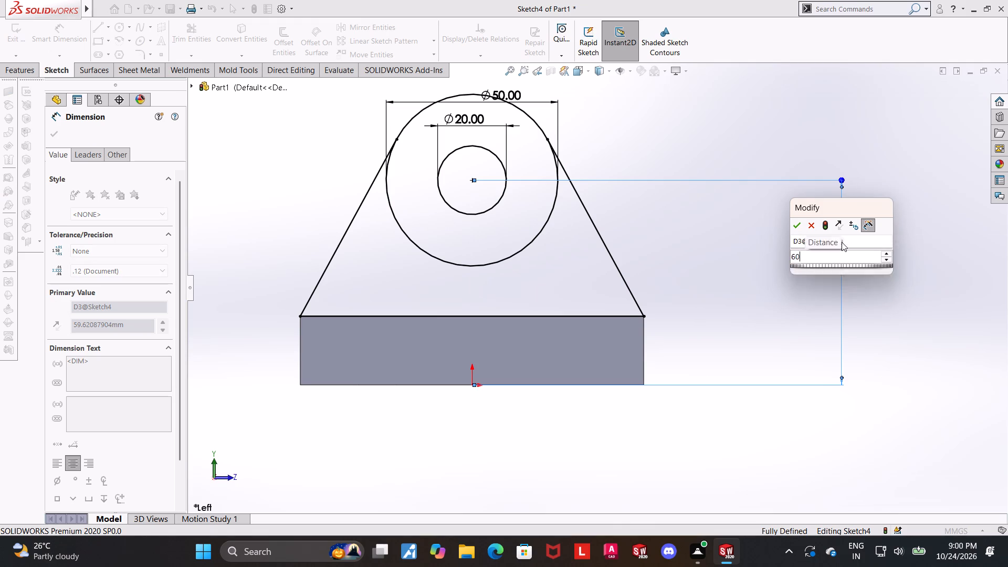
{"action": "key", "text": "Escape"}
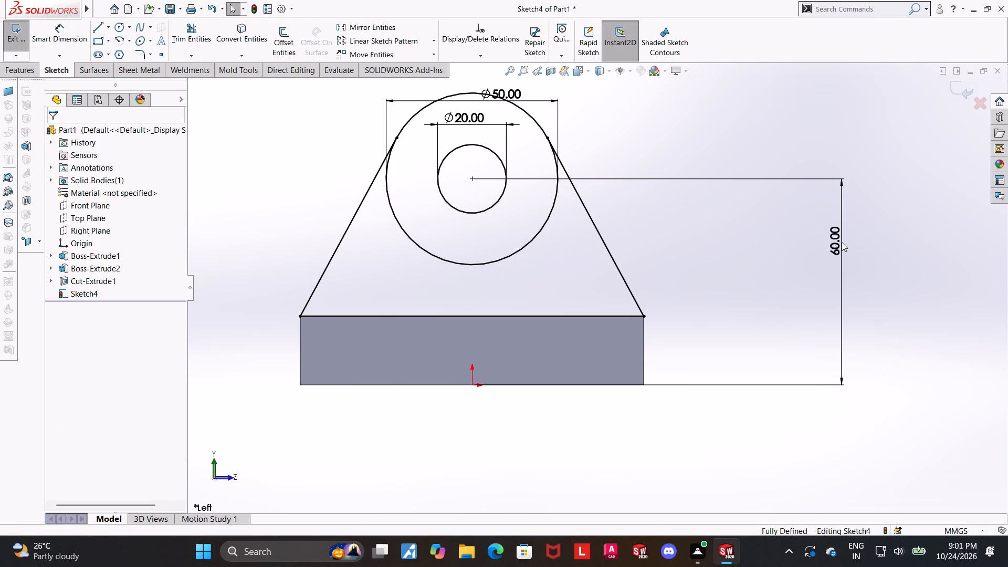
Trim away the lower part of the 50 mm circle between the two tangent lines.
{"action": "left_click", "coordinate": [204, 31]}
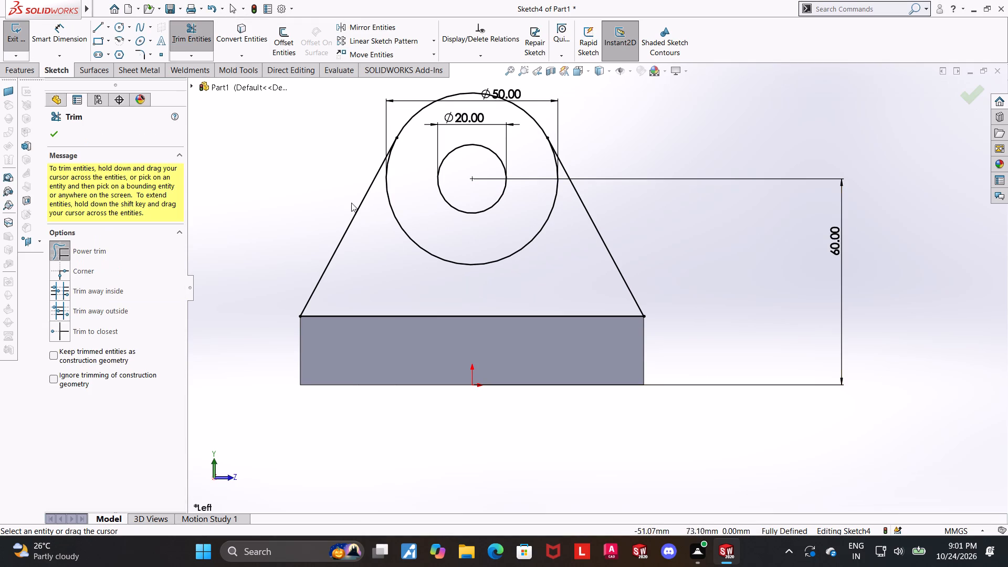
{"action": "left_click_drag", "start_coordinate": [429, 235], "coordinate": [378, 269]}
{"action": "scroll", "coordinate": [526, 262], "scroll_direction": "up", "scroll_amount": 2}
{"action": "key", "text": "Escape"}
Replace the 50 mm diameter dimension on the lug's top arc with a 25 mm radius dimension.
{"action": "scroll", "coordinate": [661, 293], "scroll_direction": "up", "scroll_amount": 1}
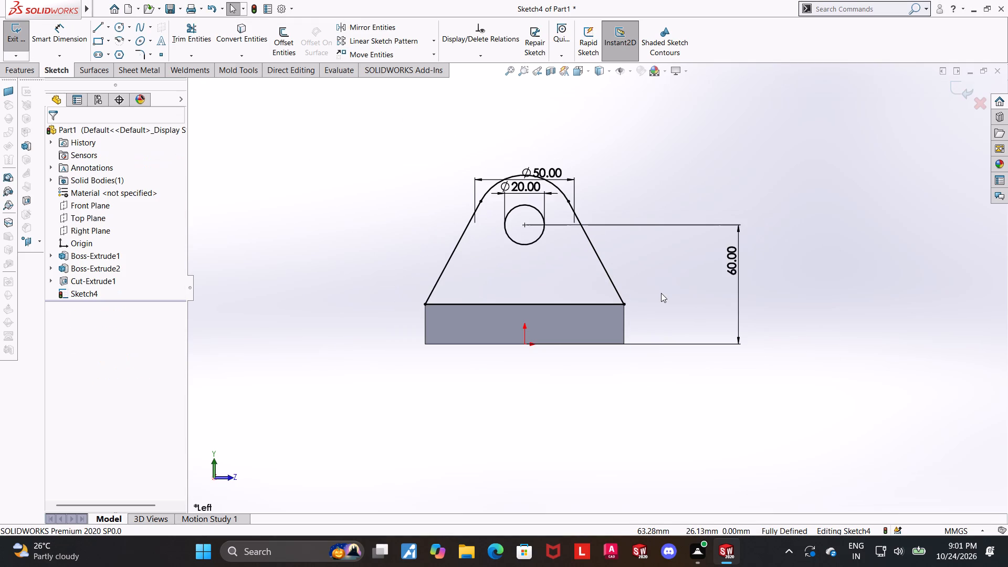
{"action": "scroll", "coordinate": [659, 235], "scroll_direction": "down", "scroll_amount": 1}
{"action": "right_click", "coordinate": [529, 162]}
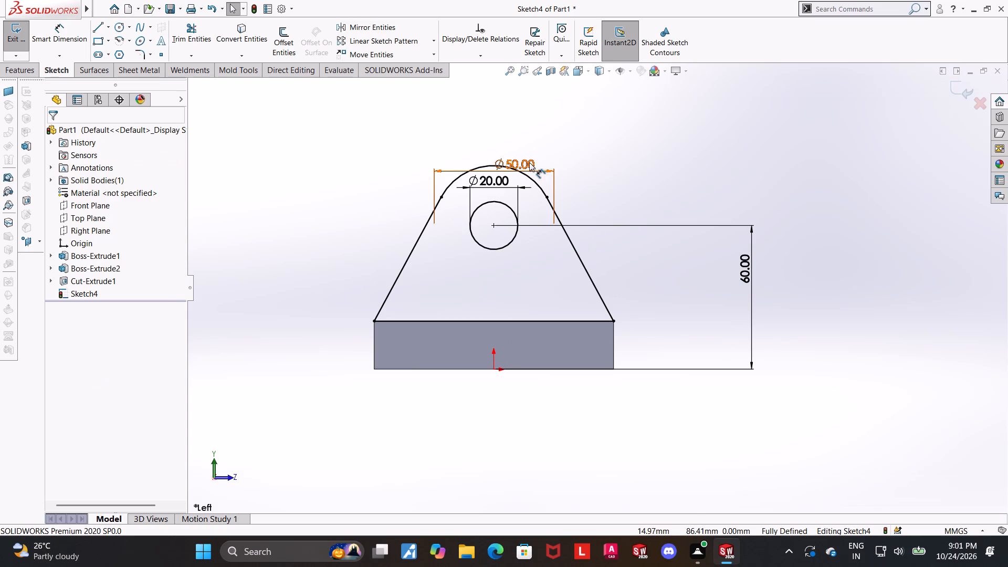
{"action": "left_click", "coordinate": [568, 300]}
{"action": "left_click", "coordinate": [71, 27]}
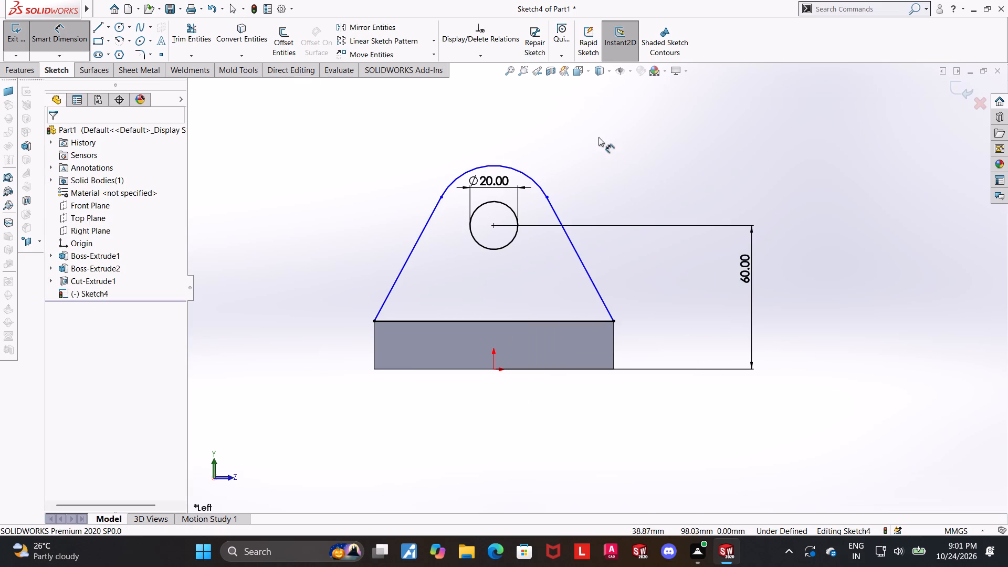
{"action": "left_click", "coordinate": [512, 167]}
{"action": "left_click", "coordinate": [533, 122]}
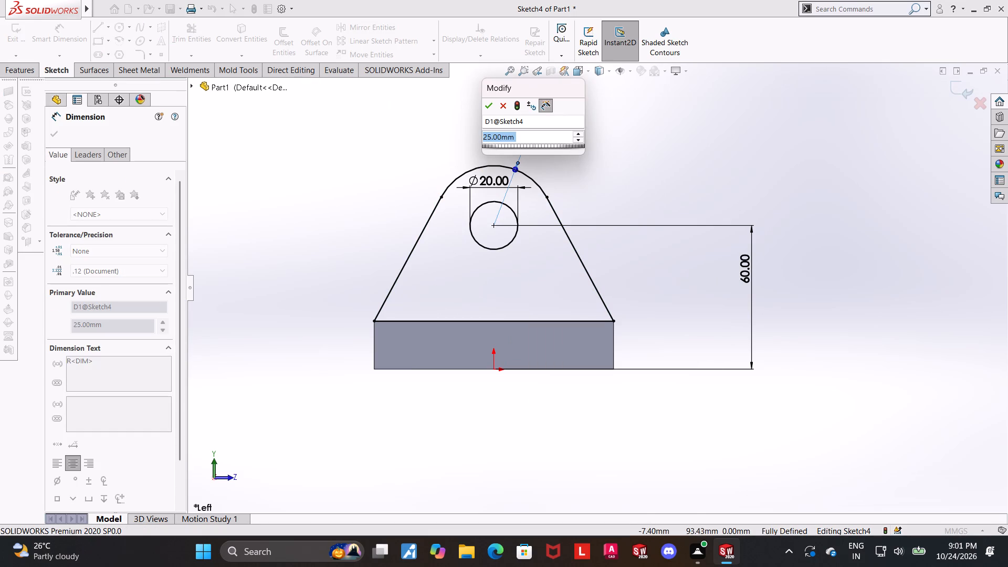
{"action": "left_click", "coordinate": [489, 111]}
{"action": "key", "text": "Escape"}
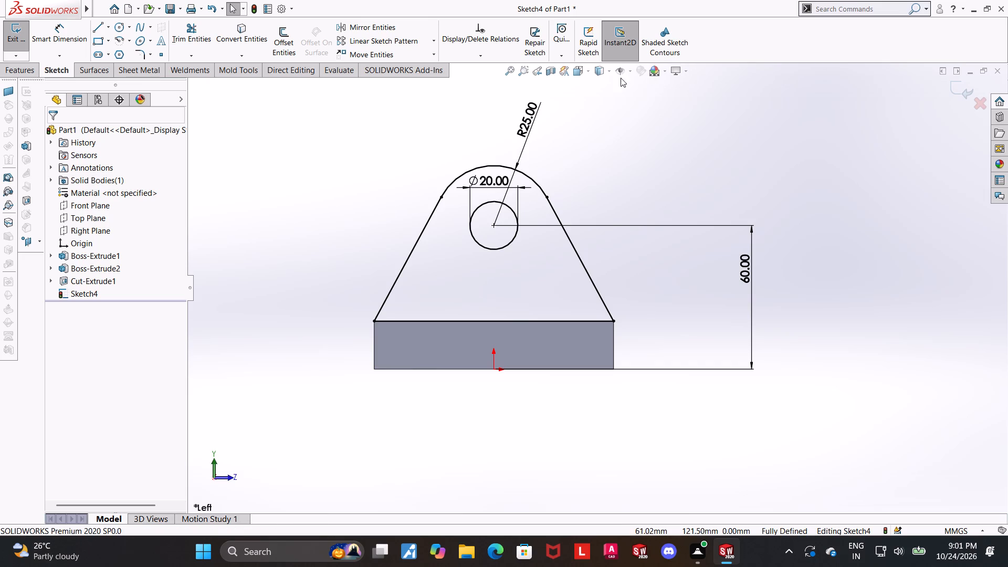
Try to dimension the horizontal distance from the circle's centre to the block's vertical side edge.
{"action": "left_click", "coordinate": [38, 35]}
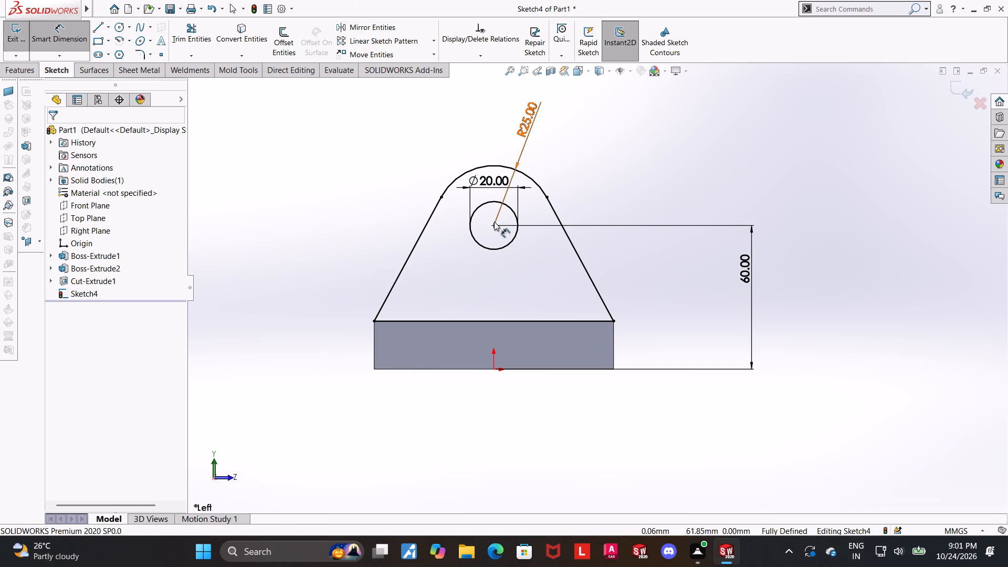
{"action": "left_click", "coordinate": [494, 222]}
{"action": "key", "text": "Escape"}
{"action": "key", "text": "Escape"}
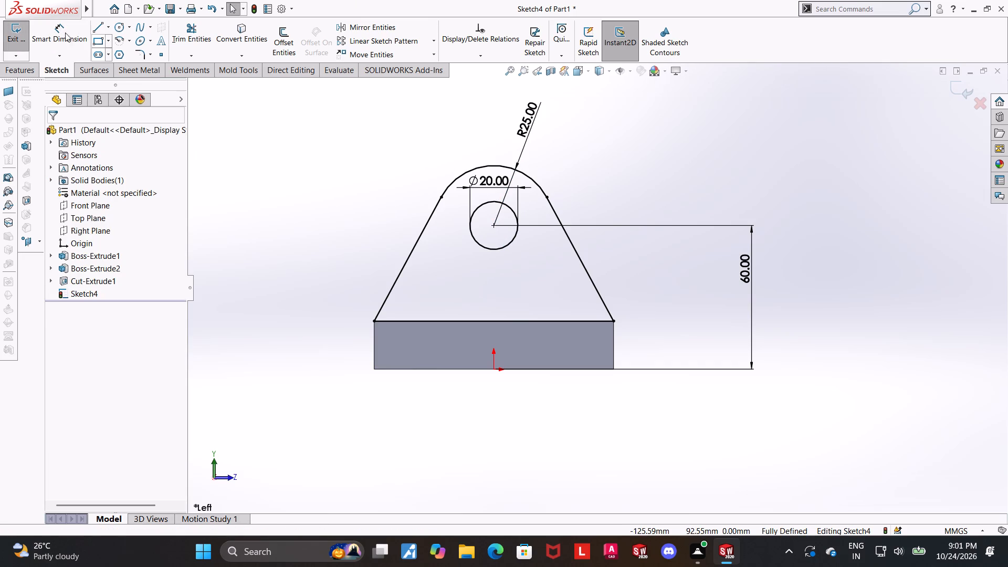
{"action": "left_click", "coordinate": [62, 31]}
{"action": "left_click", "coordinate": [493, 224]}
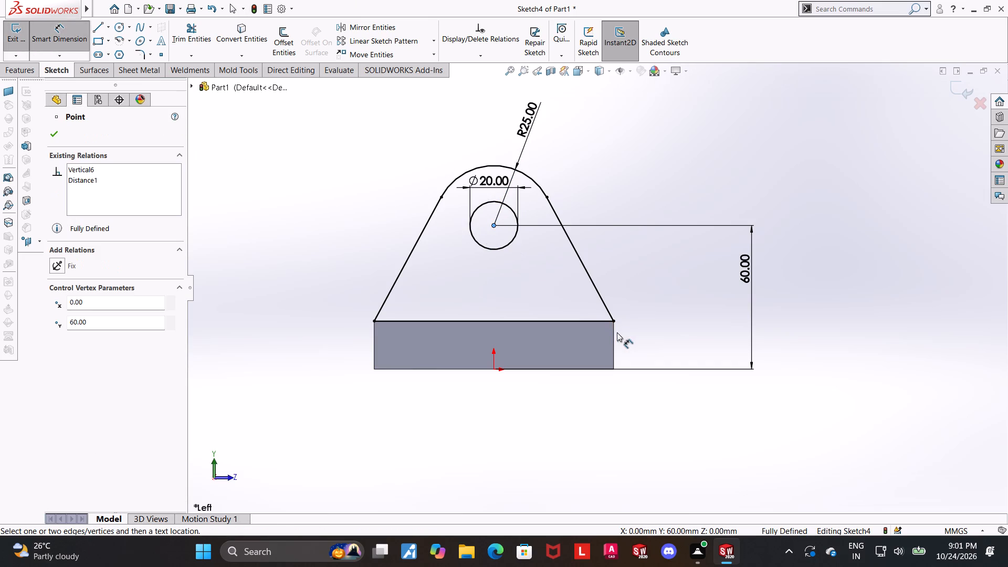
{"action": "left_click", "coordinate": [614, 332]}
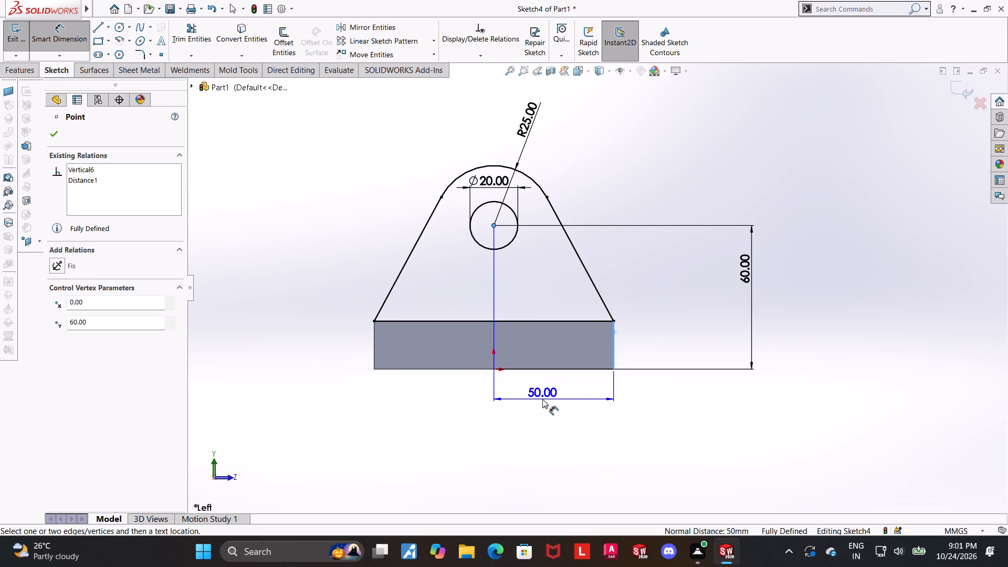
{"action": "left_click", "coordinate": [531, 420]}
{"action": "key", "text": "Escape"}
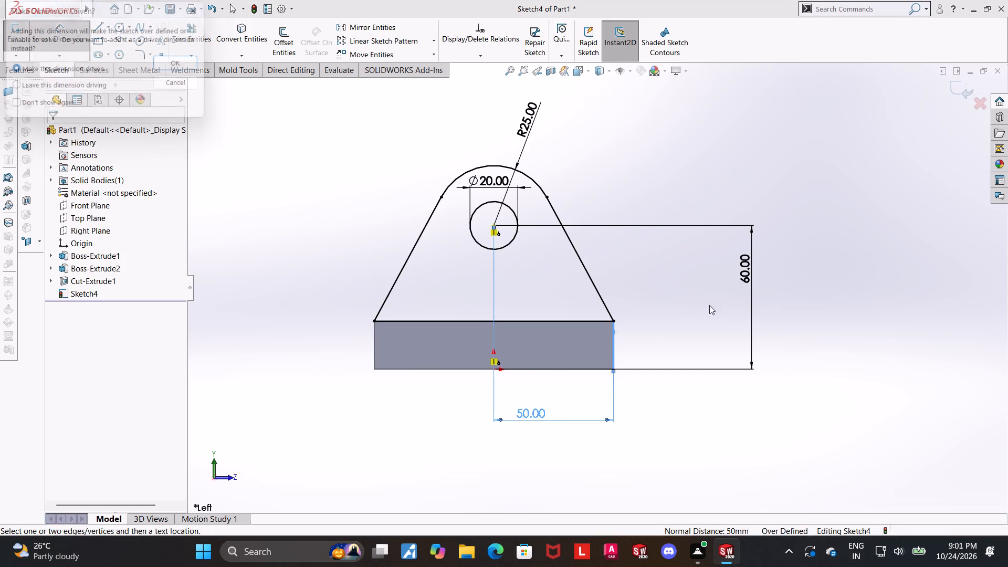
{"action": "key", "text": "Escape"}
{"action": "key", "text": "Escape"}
Exit the sketch and extrude the lug profile 20 mm blind in the reversed direction, over the block, with merged result.
{"action": "left_click", "coordinate": [959, 85]}
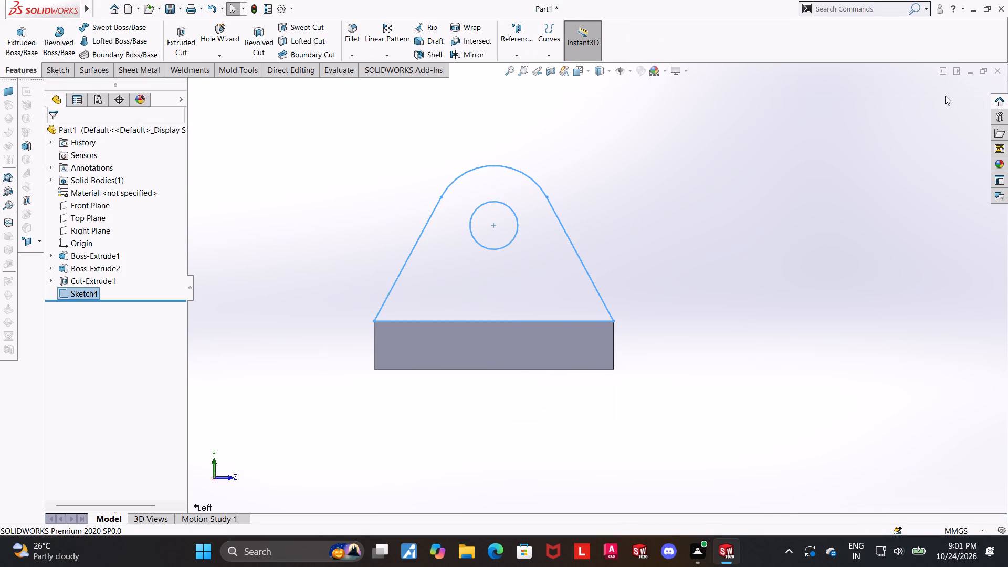
{"action": "middle_click_drag", "start_coordinate": [878, 171], "coordinate": [829, 179]}
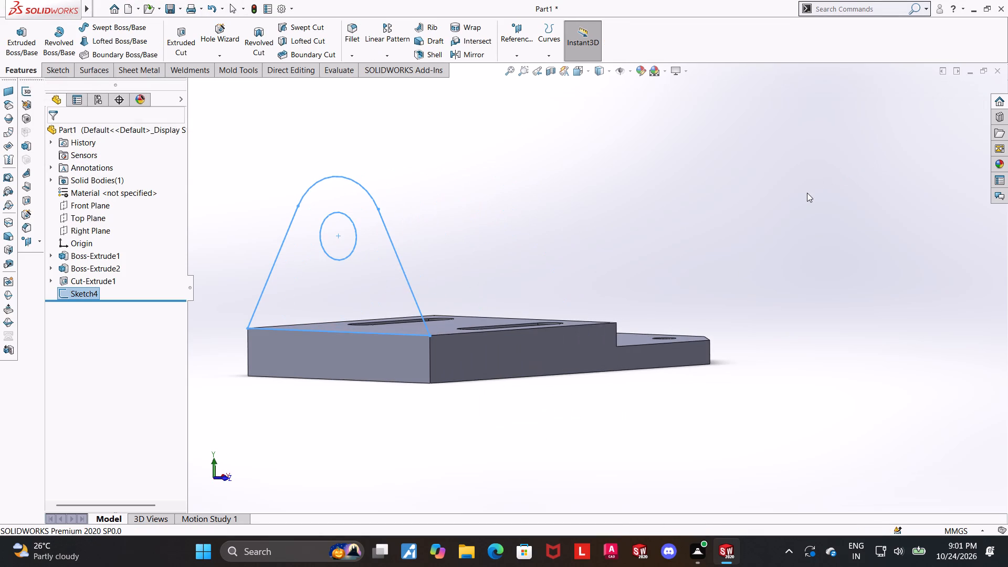
{"action": "middle_click_drag", "start_coordinate": [797, 203], "coordinate": [786, 208]}
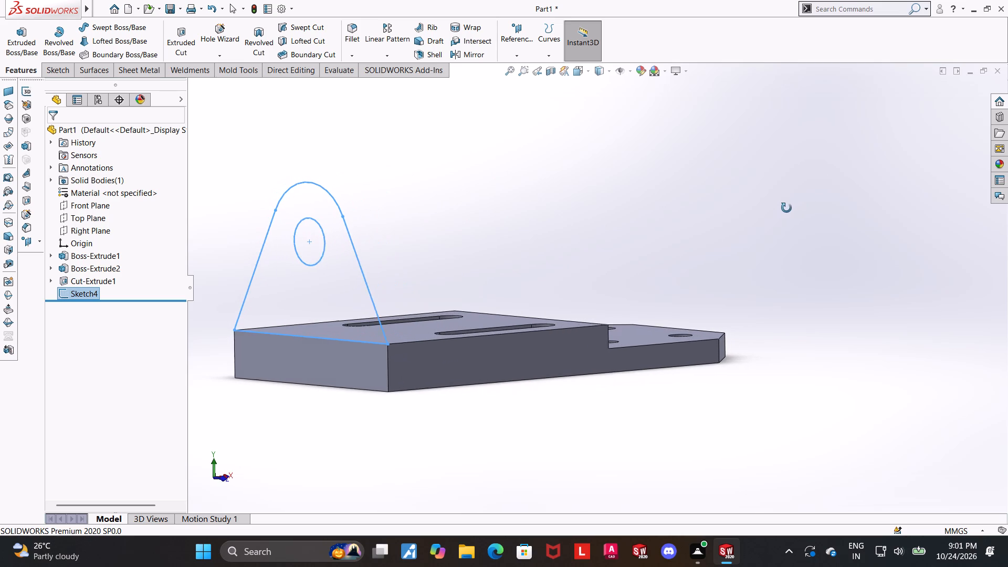
{"action": "middle_click_drag", "start_coordinate": [786, 208], "coordinate": [787, 208]}
{"action": "left_click", "coordinate": [9, 38]}
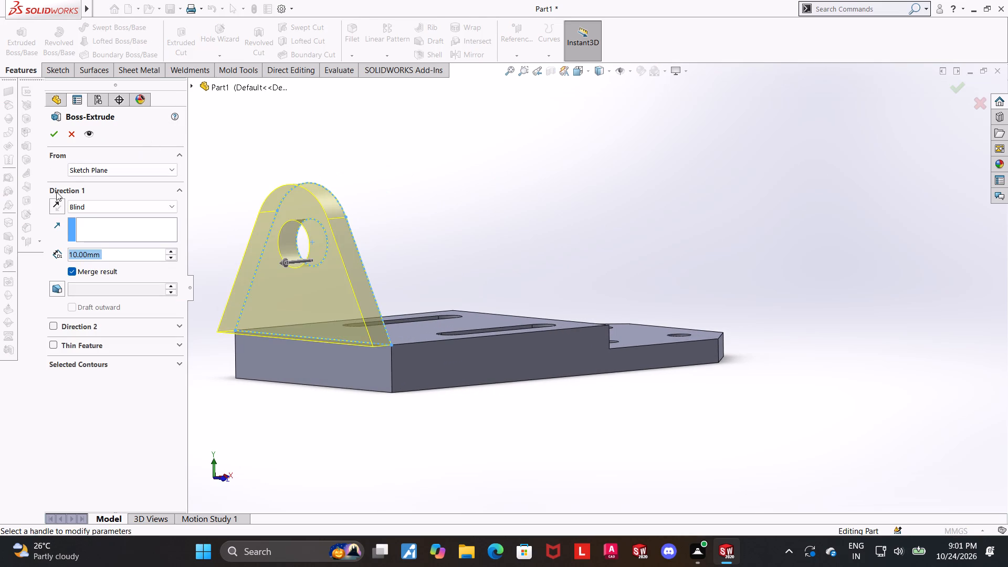
{"action": "left_click", "coordinate": [58, 199]}
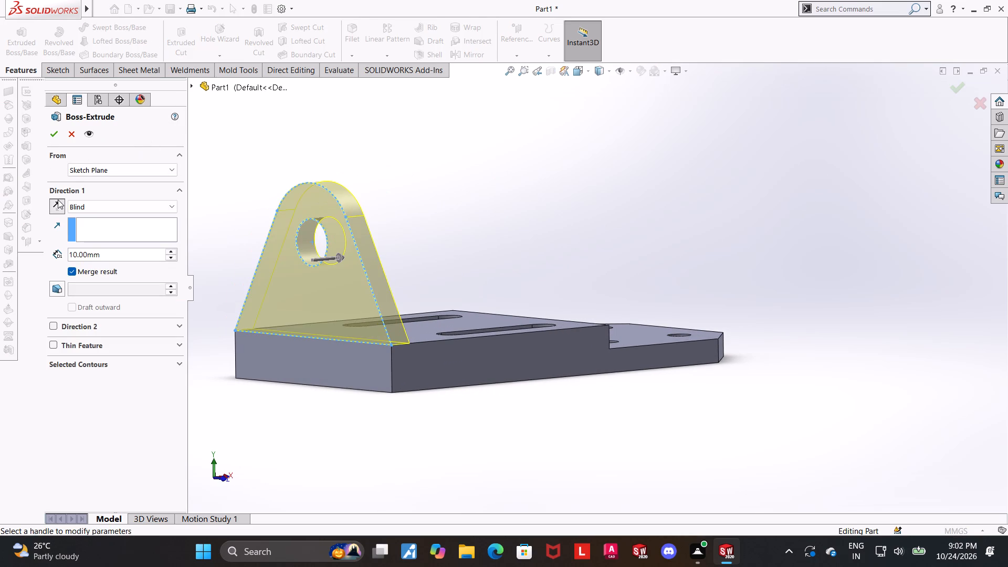
{"action": "left_click", "coordinate": [125, 255]}
{"action": "left_click_drag", "start_coordinate": [126, 255], "coordinate": [5, 250]}
{"action": "type", "text": "20"}
{"action": "key", "text": "Return"}
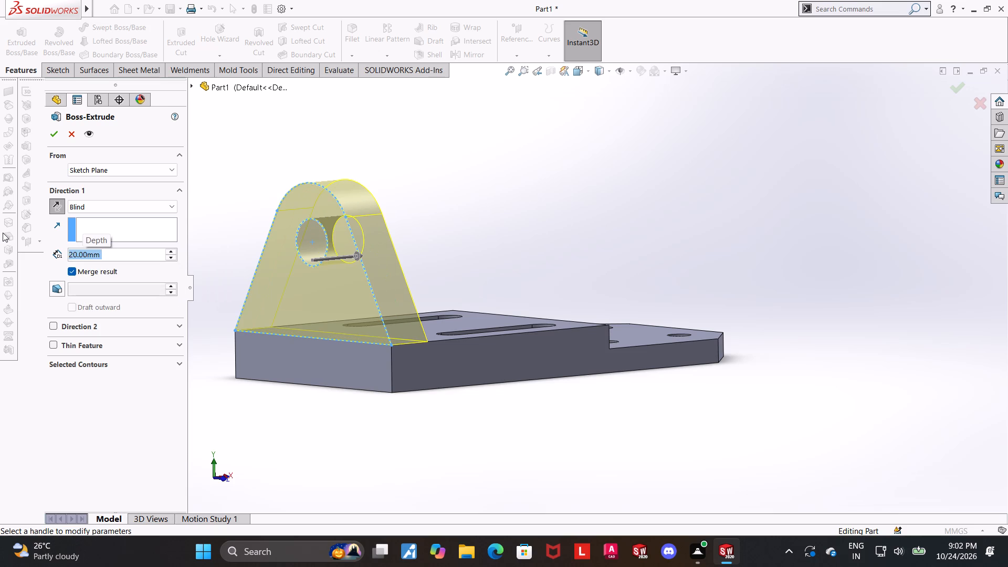
{"action": "left_click", "coordinate": [51, 138]}
{"action": "left_click", "coordinate": [590, 181]}
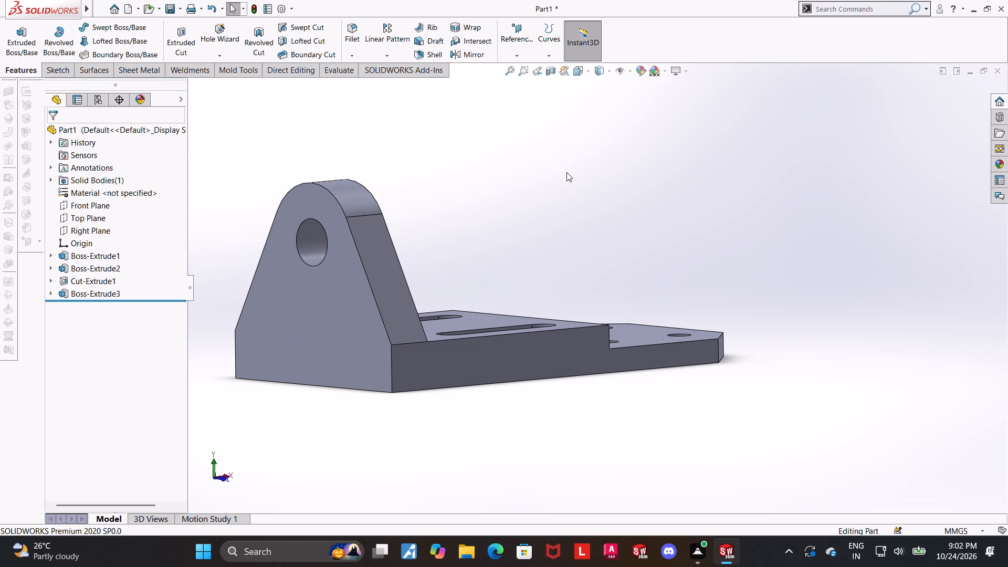
Examine the bracket from several sides to check the lug, slots, step and plate holes.
{"action": "scroll", "coordinate": [566, 172], "scroll_direction": "up", "scroll_amount": 1}
{"action": "middle_click_drag", "start_coordinate": [605, 168], "coordinate": [600, 173]}
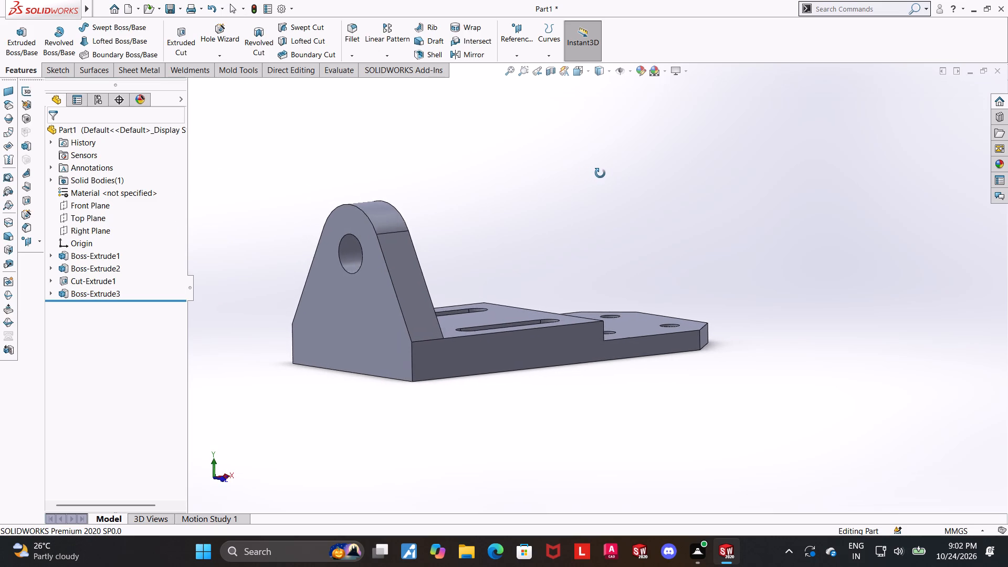
{"action": "middle_click_drag", "start_coordinate": [600, 173], "coordinate": [605, 173]}
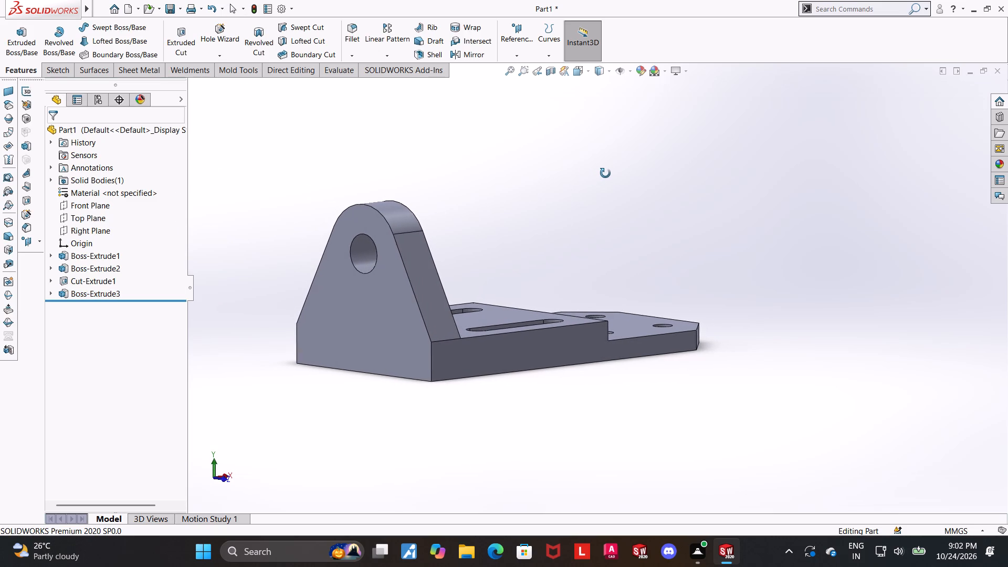
{"action": "middle_click_drag", "start_coordinate": [605, 173], "coordinate": [602, 173]}
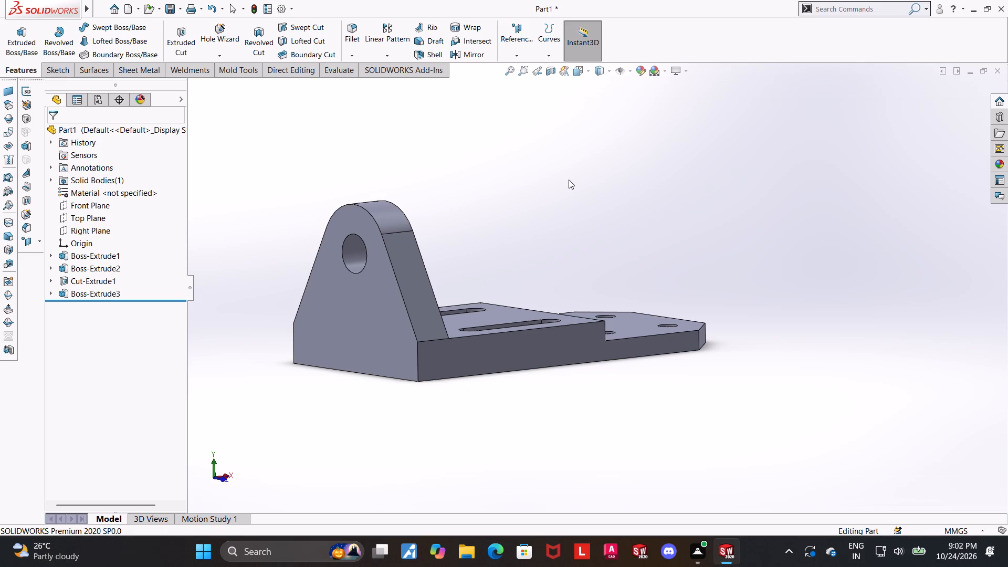
{"action": "scroll", "coordinate": [569, 180], "scroll_direction": "down", "scroll_amount": 1}
{"action": "scroll", "coordinate": [569, 180], "scroll_direction": "up", "scroll_amount": 2}
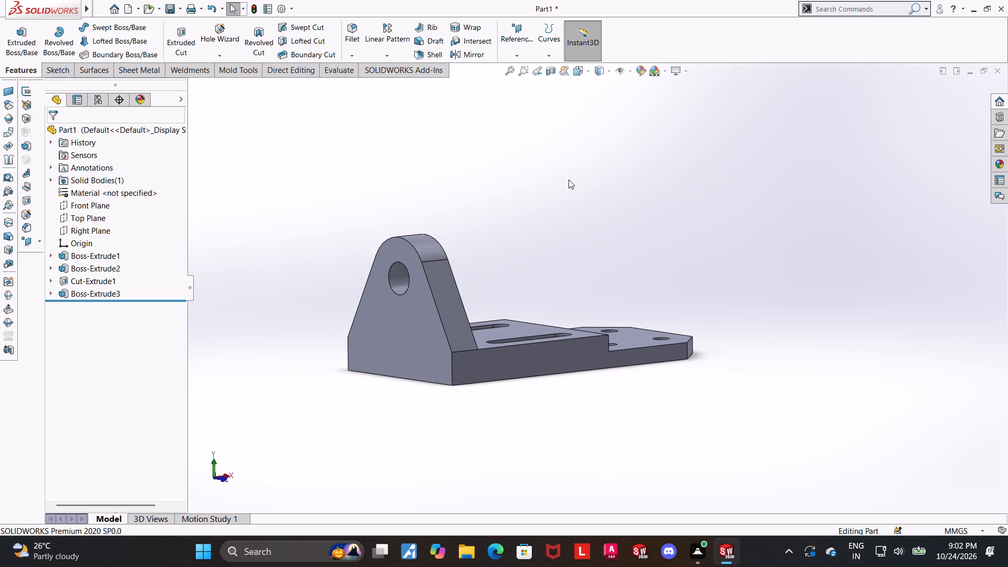
{"action": "middle_click_drag", "start_coordinate": [566, 181], "coordinate": [531, 170]}
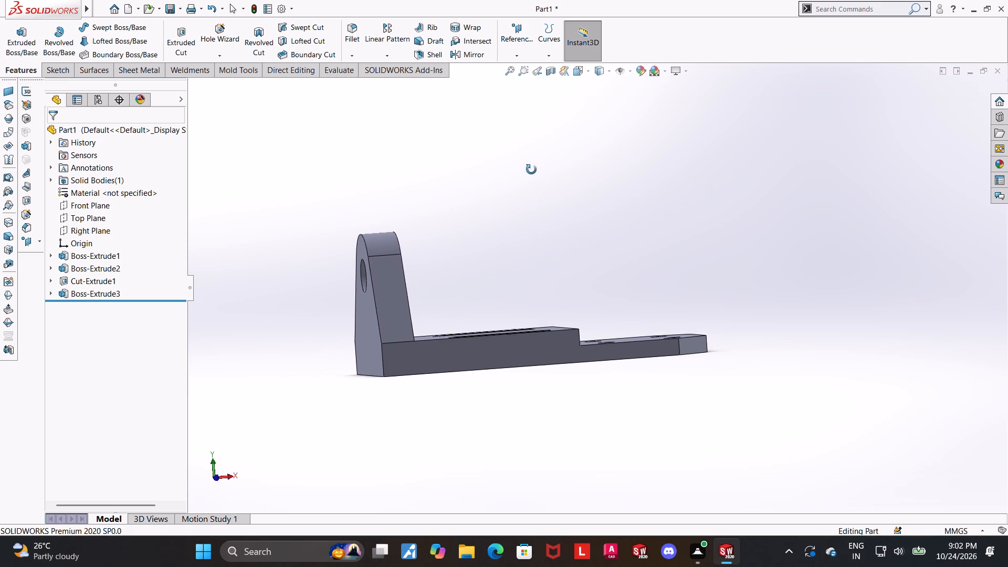
{"action": "middle_click_drag", "start_coordinate": [531, 170], "coordinate": [472, 239]}
{"action": "scroll", "coordinate": [606, 271], "scroll_direction": "down", "scroll_amount": 1}
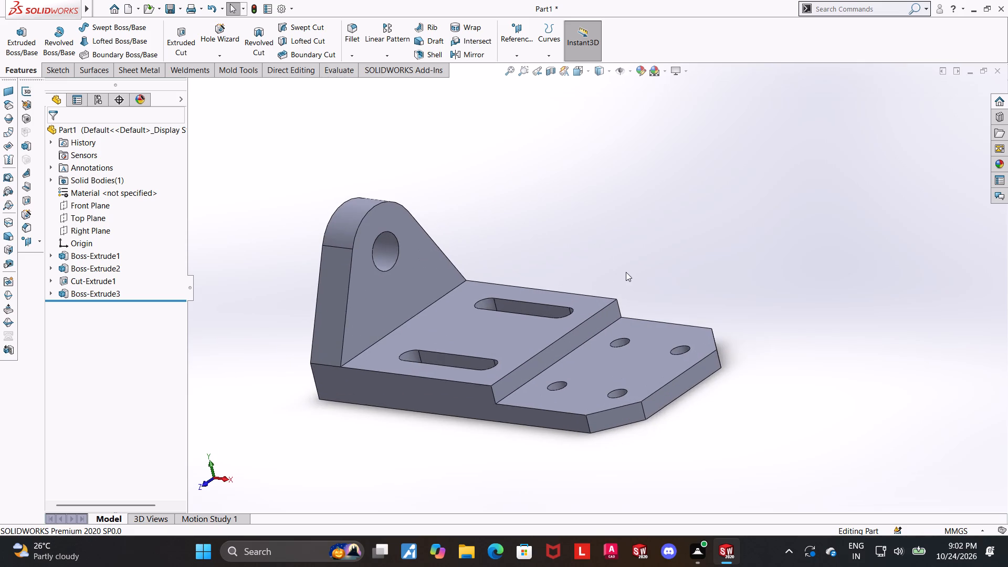
{"action": "middle_click_drag", "start_coordinate": [626, 272], "coordinate": [653, 286]}
{"action": "scroll", "coordinate": [596, 301], "scroll_direction": "up", "scroll_amount": 2}
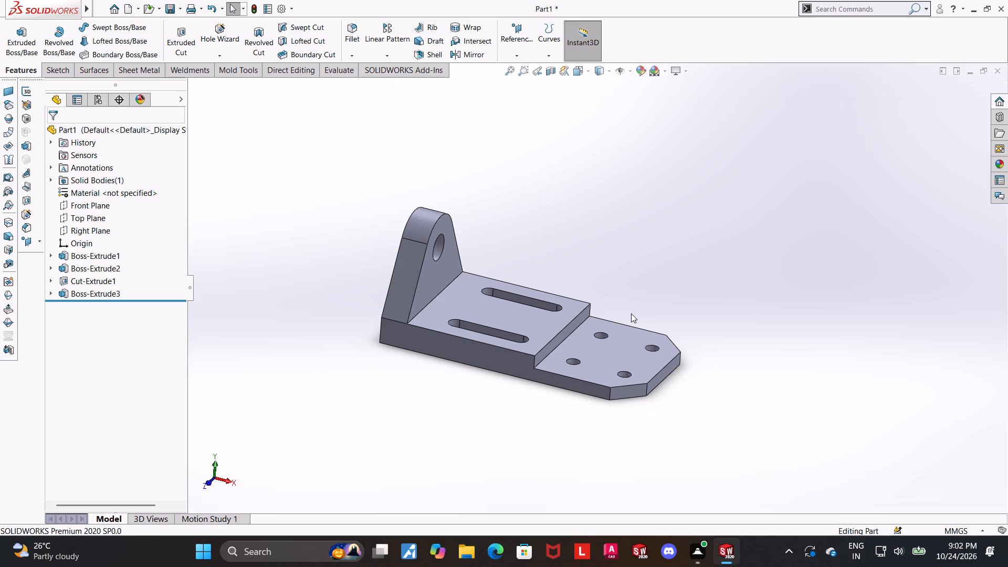
{"action": "middle_click_drag", "start_coordinate": [572, 348], "coordinate": [605, 331]}
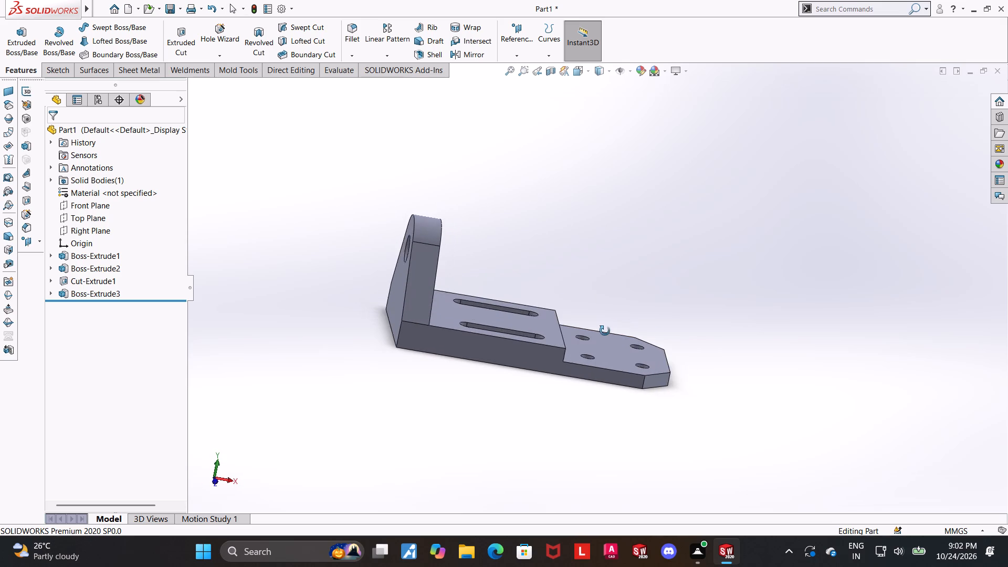
{"action": "middle_click_drag", "start_coordinate": [605, 331], "coordinate": [604, 330]}
{"action": "scroll", "coordinate": [524, 323], "scroll_direction": "down", "scroll_amount": 1}
{"action": "middle_click_drag", "start_coordinate": [605, 409], "coordinate": [577, 388]}
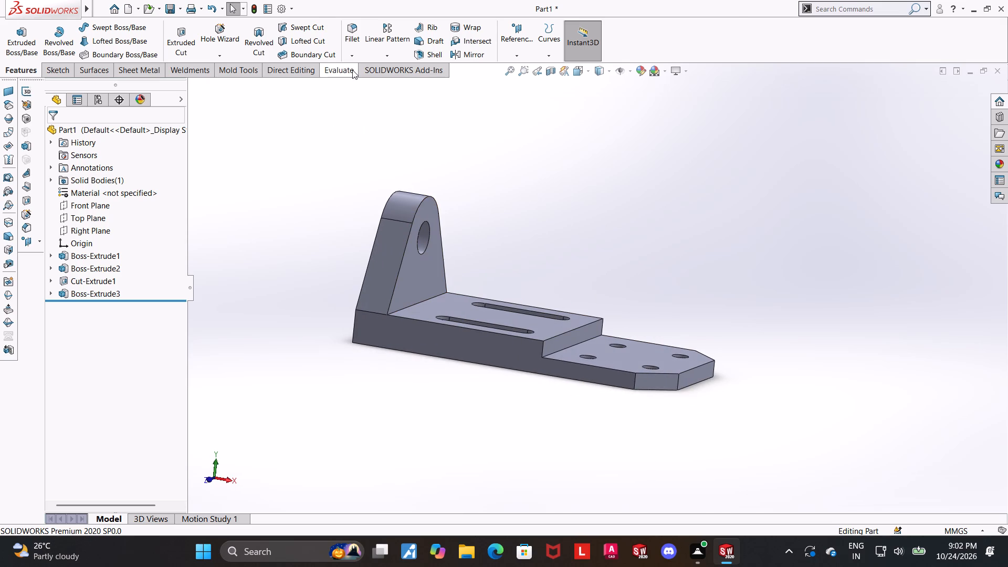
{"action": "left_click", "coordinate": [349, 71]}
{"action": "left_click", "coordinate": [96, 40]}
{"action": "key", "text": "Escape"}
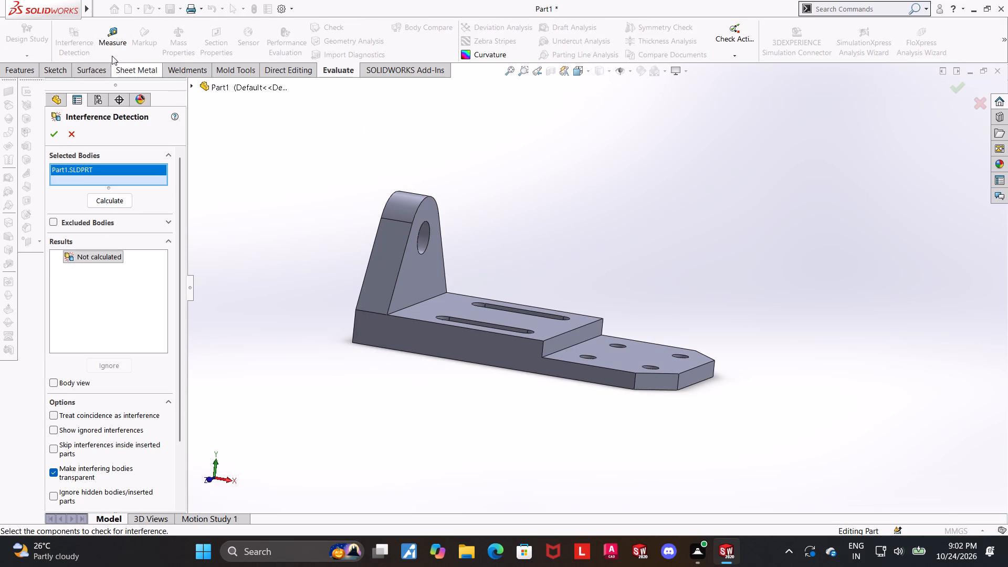
Close the interference check and measure the distance between the raised block's top face and the plate's underside.
{"action": "left_click", "coordinate": [79, 130]}
{"action": "left_click", "coordinate": [111, 33]}
{"action": "middle_click_drag", "start_coordinate": [541, 371], "coordinate": [524, 405]}
{"action": "left_click", "coordinate": [529, 312]}
{"action": "middle_click_drag", "start_coordinate": [555, 373], "coordinate": [568, 235]}
{"action": "left_click", "coordinate": [438, 364]}
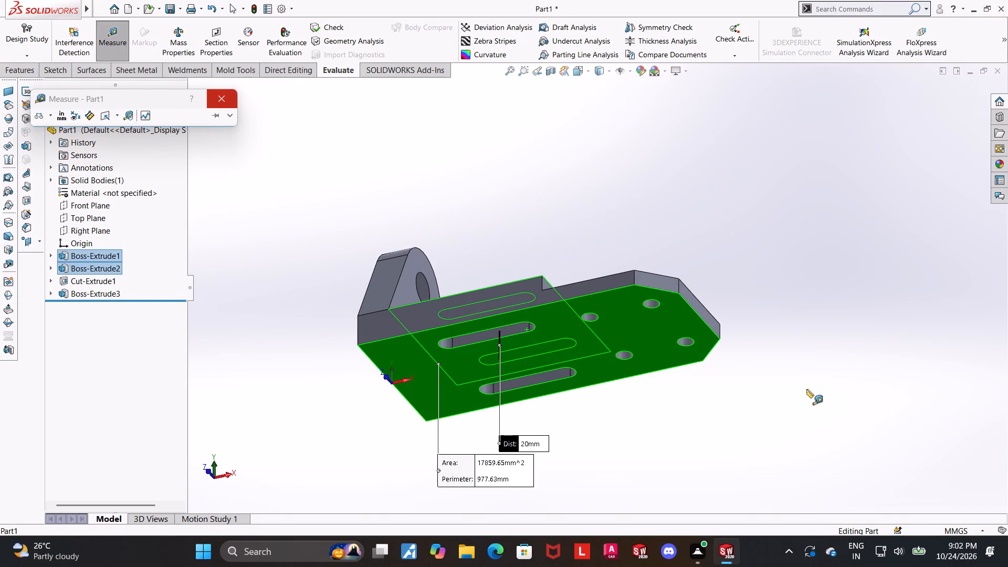
{"action": "scroll", "coordinate": [771, 359], "scroll_direction": "up", "scroll_amount": 1}
{"action": "scroll", "coordinate": [697, 293], "scroll_direction": "down", "scroll_amount": 2}
{"action": "middle_click_drag", "start_coordinate": [699, 300], "coordinate": [712, 410]}
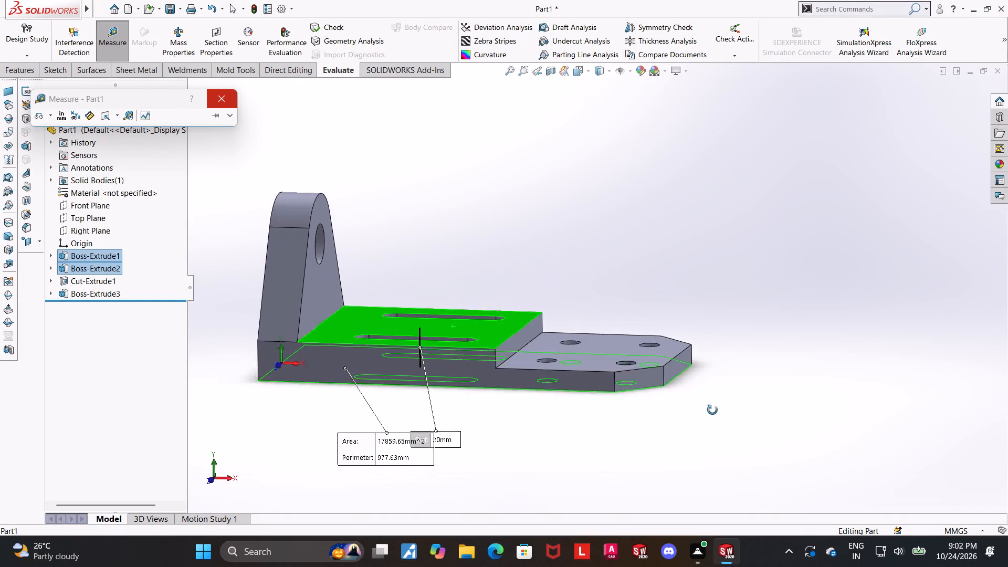
{"action": "middle_click_drag", "start_coordinate": [712, 410], "coordinate": [709, 443]}
{"action": "middle_click_drag", "start_coordinate": [762, 415], "coordinate": [740, 416]}
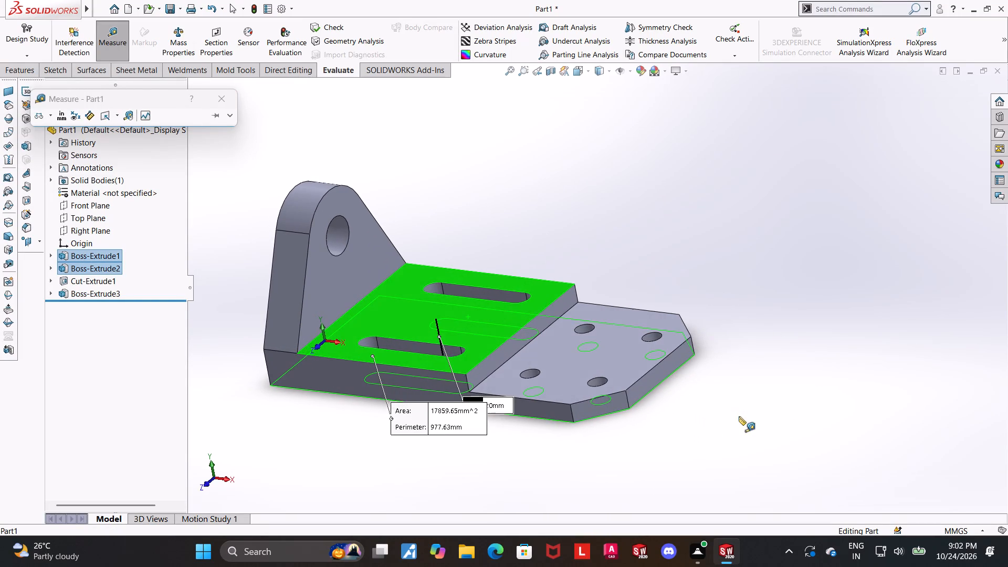
{"action": "key", "text": "Escape"}
Measure the step height between the raised block's top face and the plate's top face with the four holes.
{"action": "left_click", "coordinate": [115, 34]}
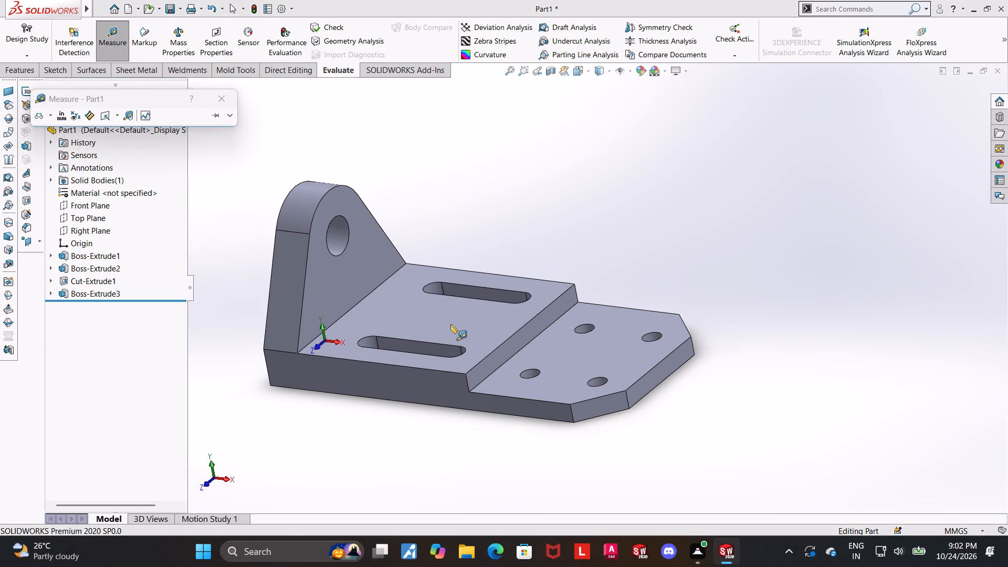
{"action": "left_click", "coordinate": [450, 324]}
{"action": "middle_click_drag", "start_coordinate": [583, 379], "coordinate": [606, 404]}
{"action": "left_click", "coordinate": [590, 335]}
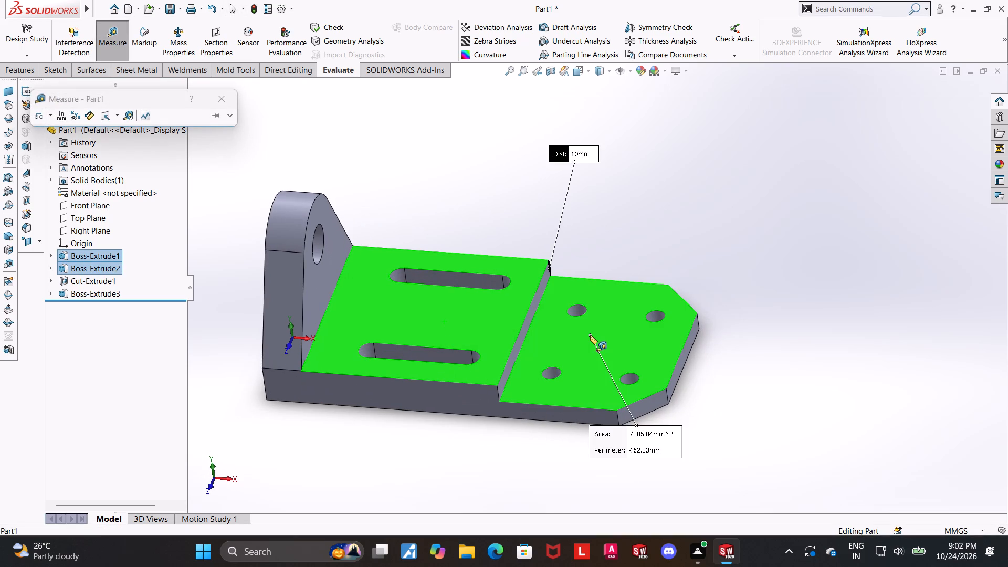
{"action": "key", "text": "Escape"}
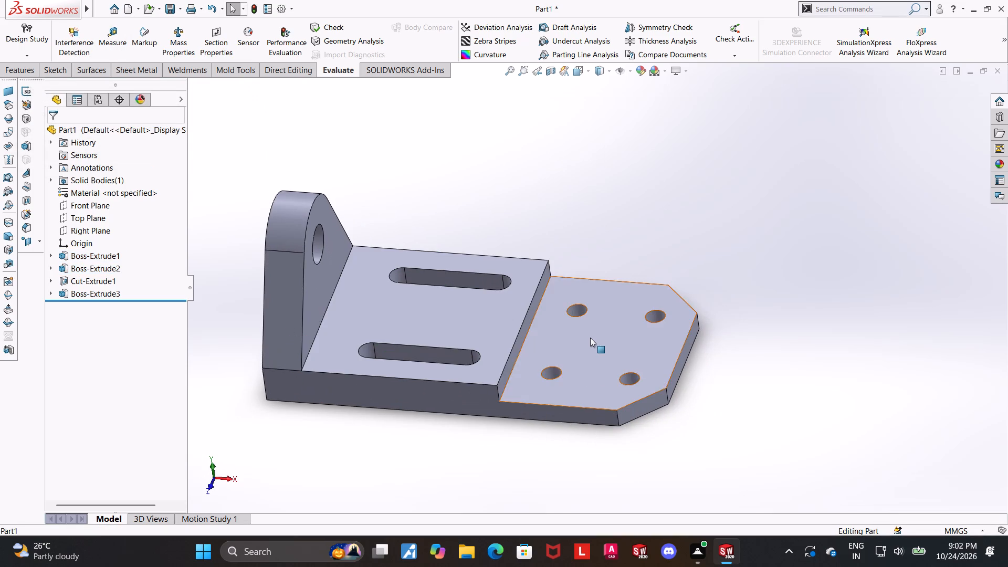
Measure the overall length from the lug's outer flat face to the plate's opposite end face.
{"action": "scroll", "coordinate": [590, 338], "scroll_direction": "up", "scroll_amount": 1}
{"action": "middle_click_drag", "start_coordinate": [678, 348], "coordinate": [735, 299]}
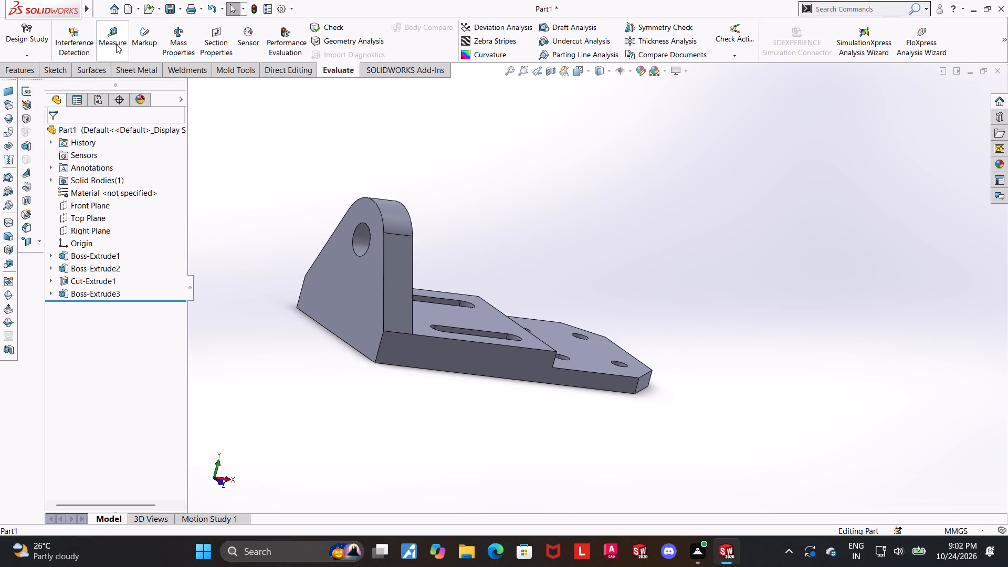
{"action": "left_click", "coordinate": [112, 39]}
{"action": "left_click", "coordinate": [341, 290]}
{"action": "middle_click_drag", "start_coordinate": [680, 318], "coordinate": [562, 312]}
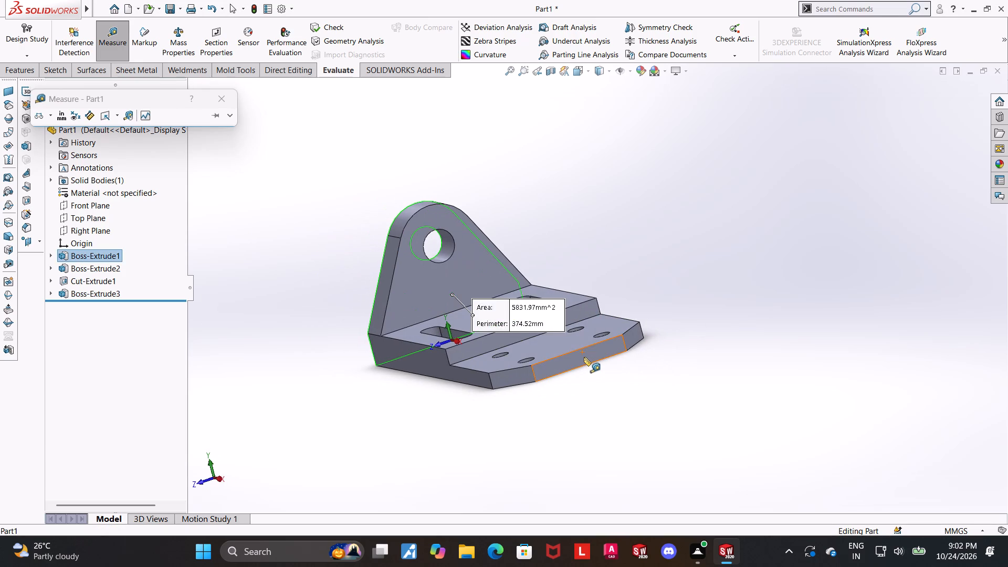
{"action": "left_click", "coordinate": [584, 357]}
{"action": "key", "text": "Escape"}
Measure the distance from the raised block's step face to the plate's end face beyond the four holes.
{"action": "middle_click_drag", "start_coordinate": [558, 359], "coordinate": [616, 351]}
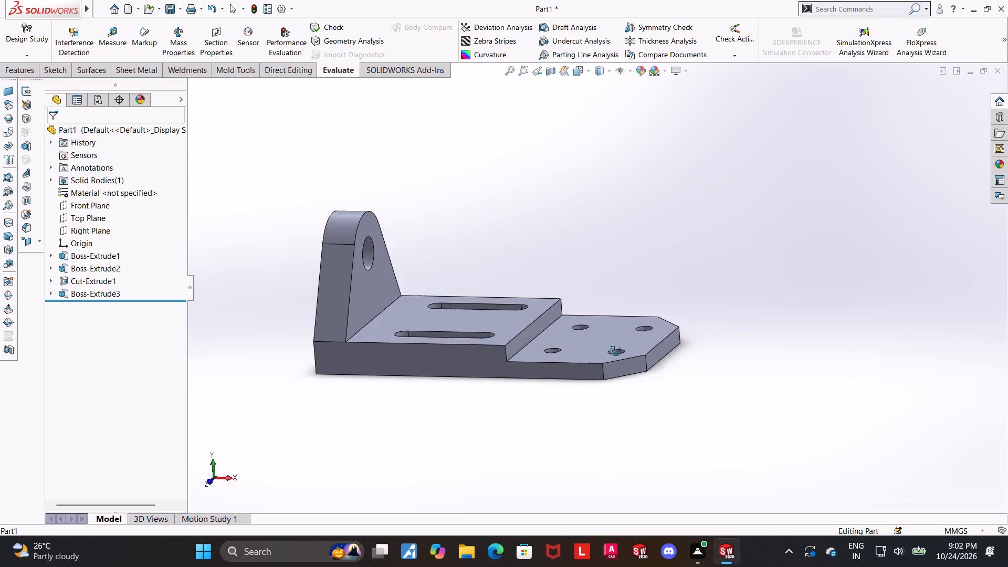
{"action": "middle_click_drag", "start_coordinate": [616, 351], "coordinate": [579, 379]}
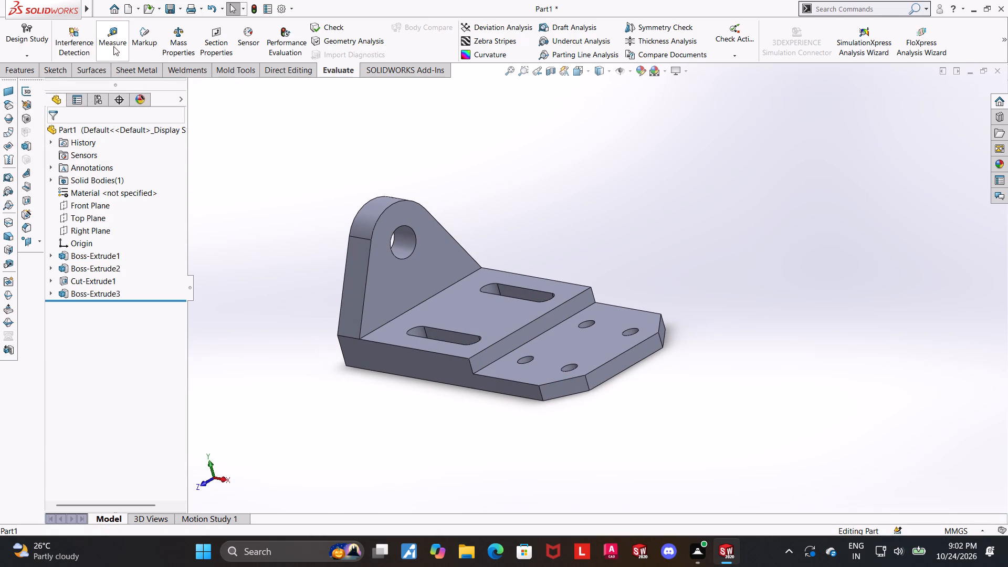
{"action": "left_click", "coordinate": [113, 46]}
{"action": "left_click", "coordinate": [543, 321]}
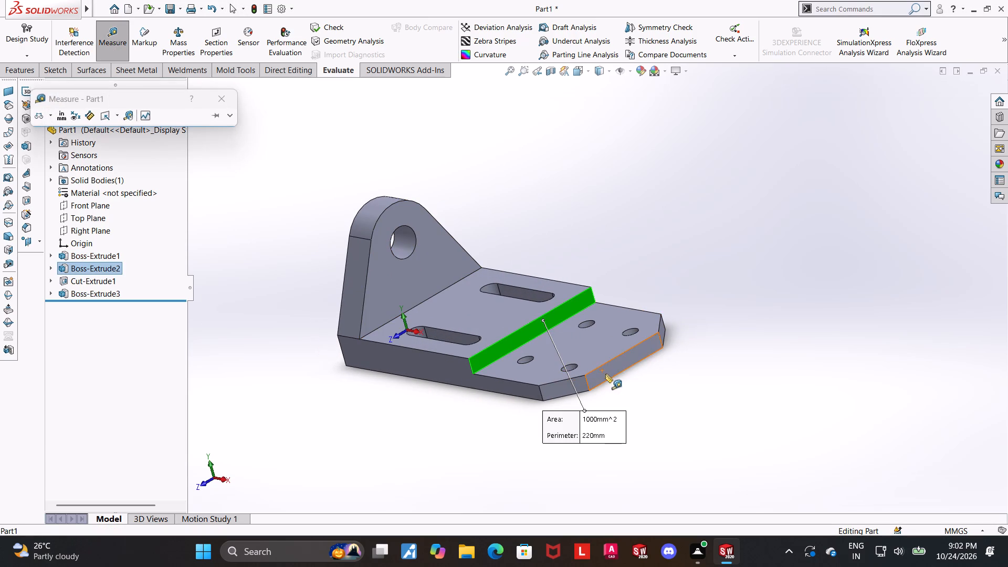
{"action": "left_click", "coordinate": [605, 374]}
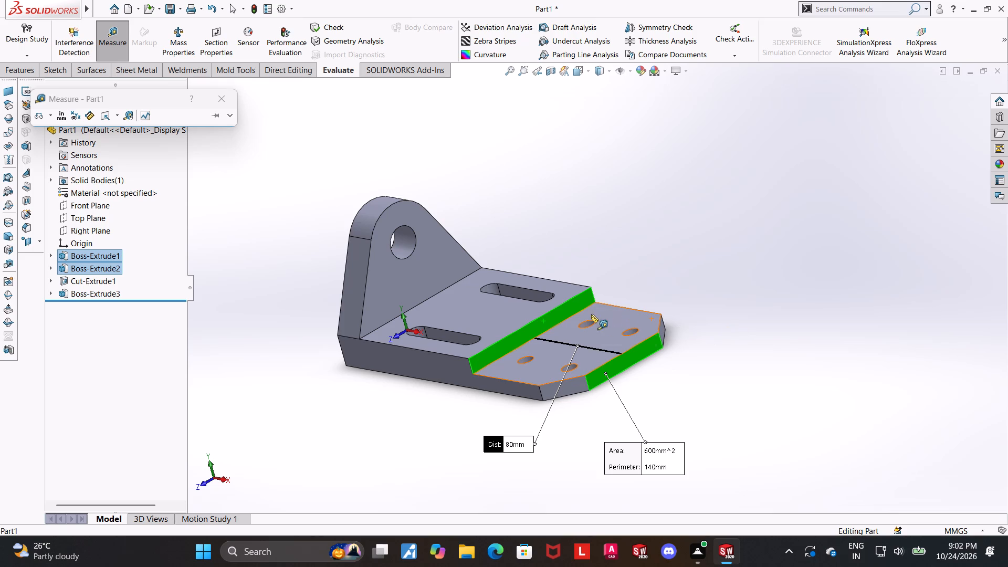
{"action": "key", "text": "Escape"}
Measure the distance from the lug's inner face to the raised block's step face.
{"action": "left_click", "coordinate": [106, 54]}
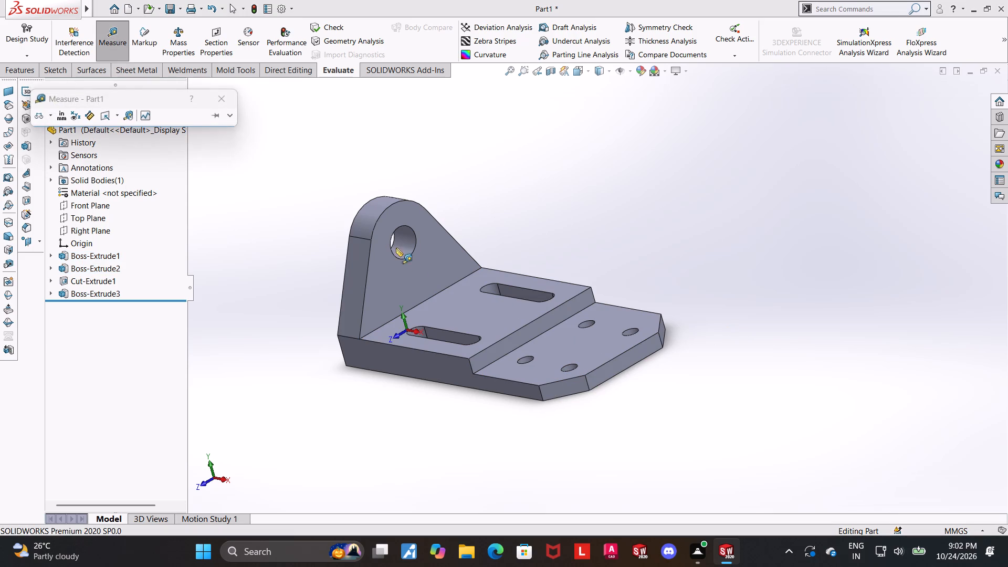
{"action": "left_click", "coordinate": [415, 268]}
{"action": "left_click", "coordinate": [526, 333]}
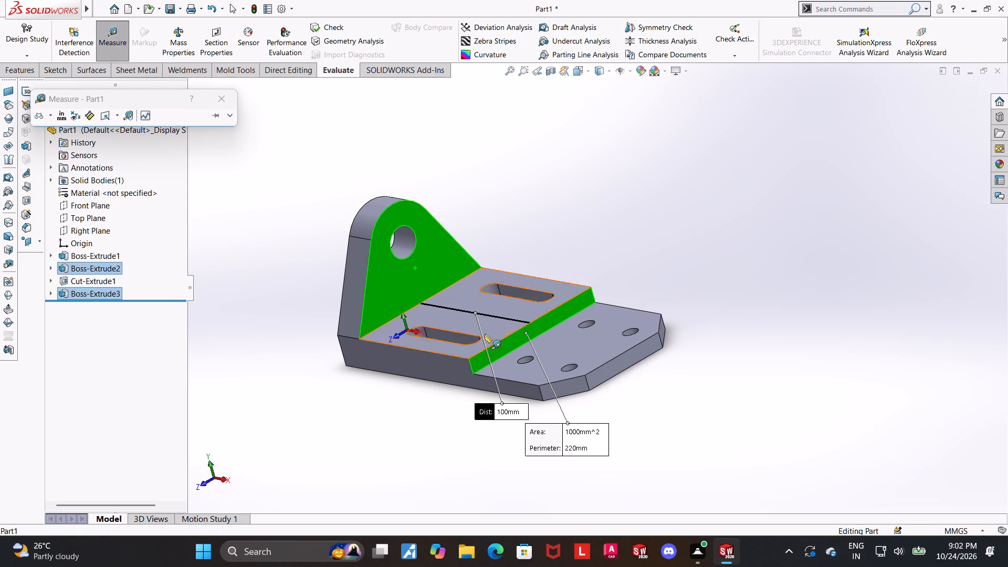
{"action": "key", "text": "Escape"}
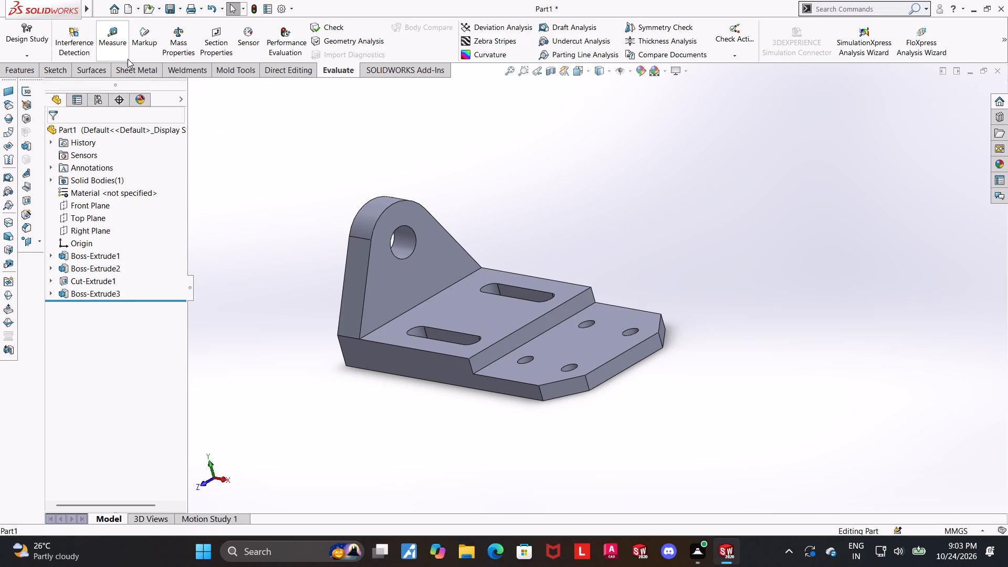
Measure the lug's thickness between its inner and outer flat faces.
{"action": "left_click", "coordinate": [118, 35]}
{"action": "left_click", "coordinate": [436, 253]}
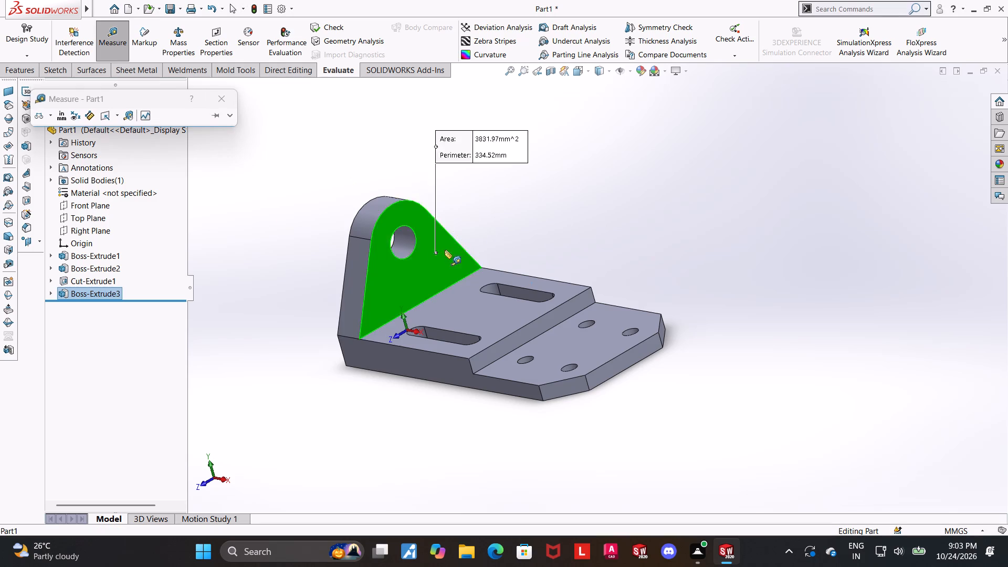
{"action": "middle_click_drag", "start_coordinate": [446, 249], "coordinate": [523, 249]}
{"action": "left_click", "coordinate": [327, 296]}
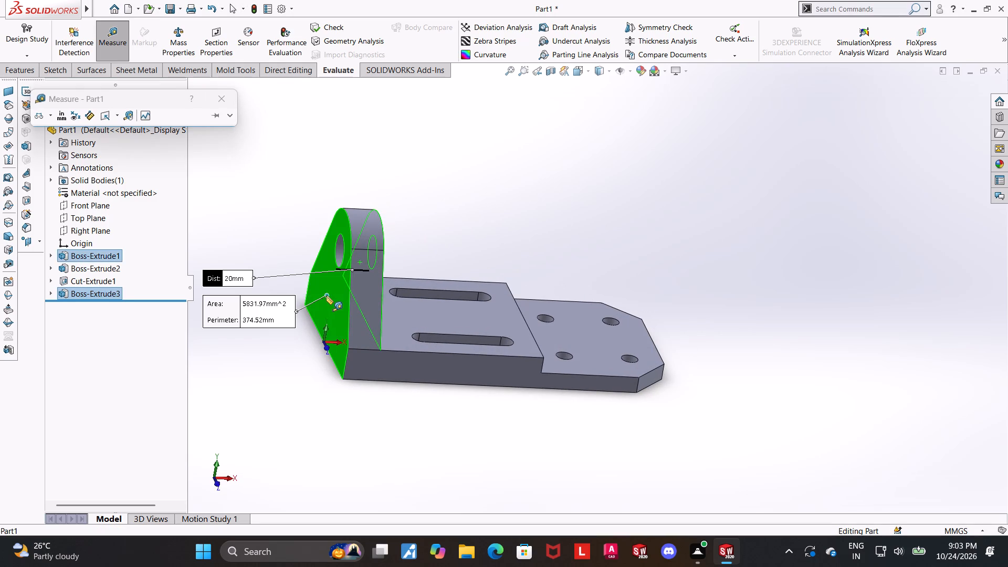
{"action": "key", "text": "Escape"}
Change the whole part's appearance to a medium green from the standard colour swatches.
{"action": "key", "text": "ctrl+7"}
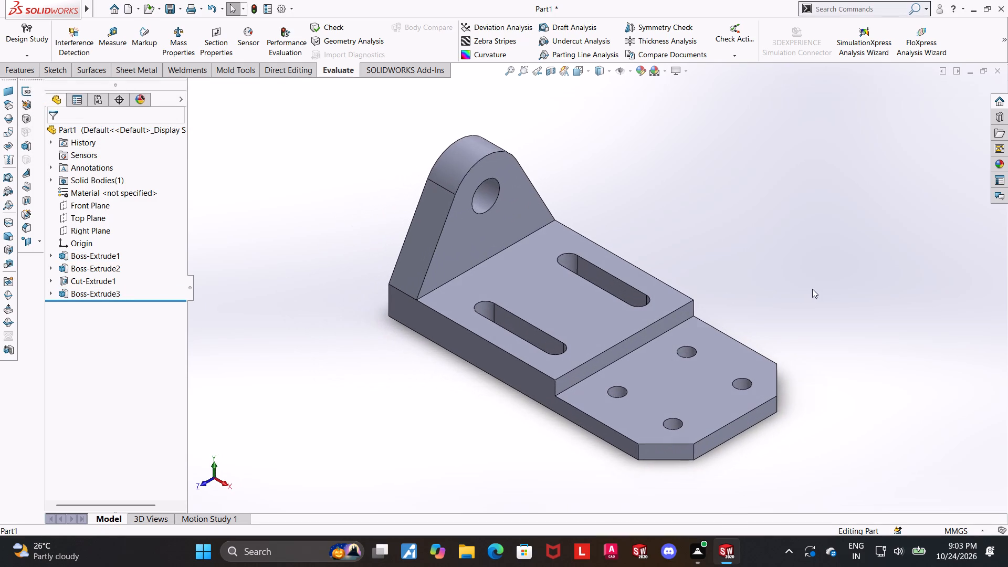
{"action": "left_click", "coordinate": [822, 282]}
{"action": "right_click", "coordinate": [141, 132]}
{"action": "left_click", "coordinate": [161, 117]}
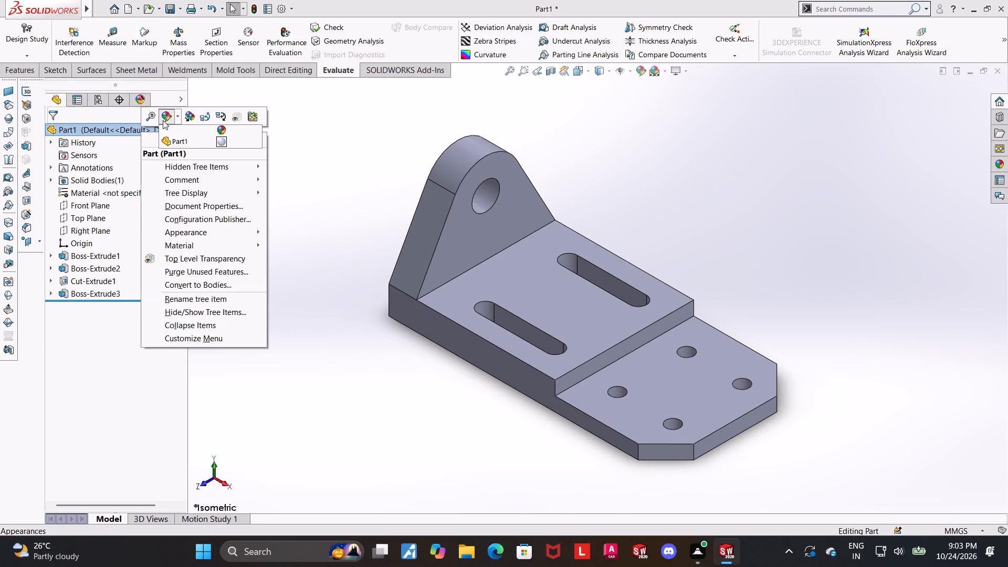
{"action": "left_click", "coordinate": [177, 138]}
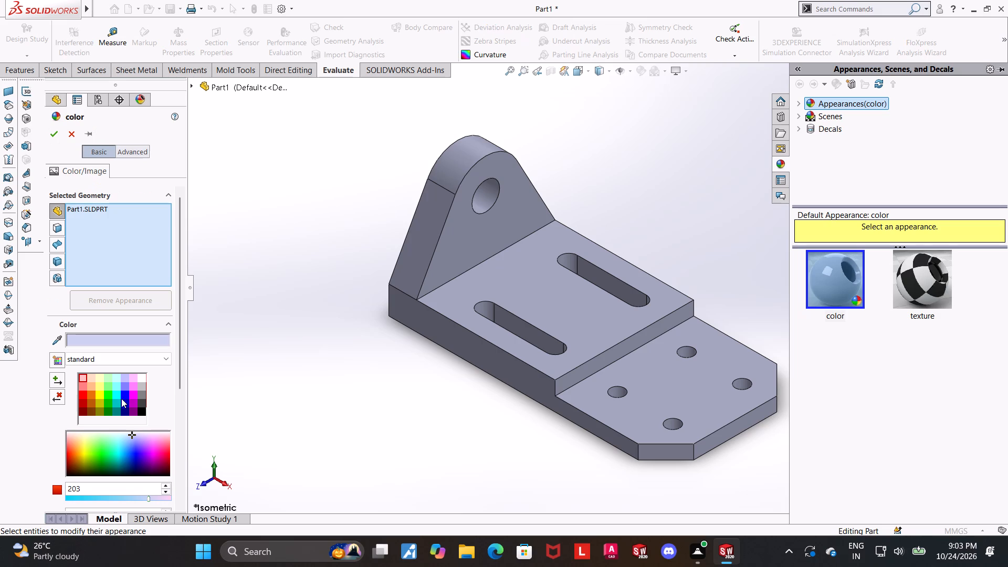
{"action": "left_click", "coordinate": [109, 404]}
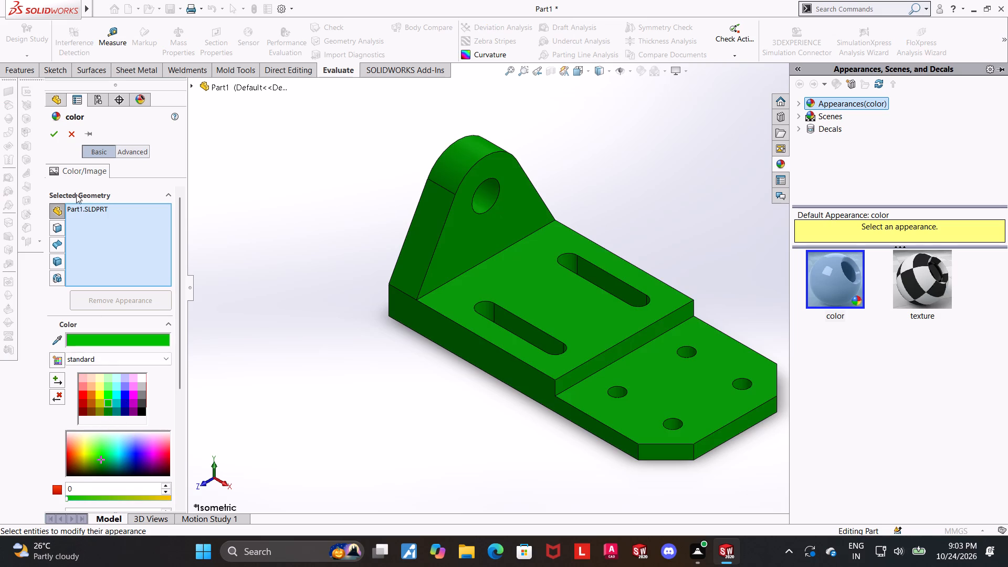
{"action": "left_click", "coordinate": [59, 130]}
{"action": "left_click", "coordinate": [254, 260]}
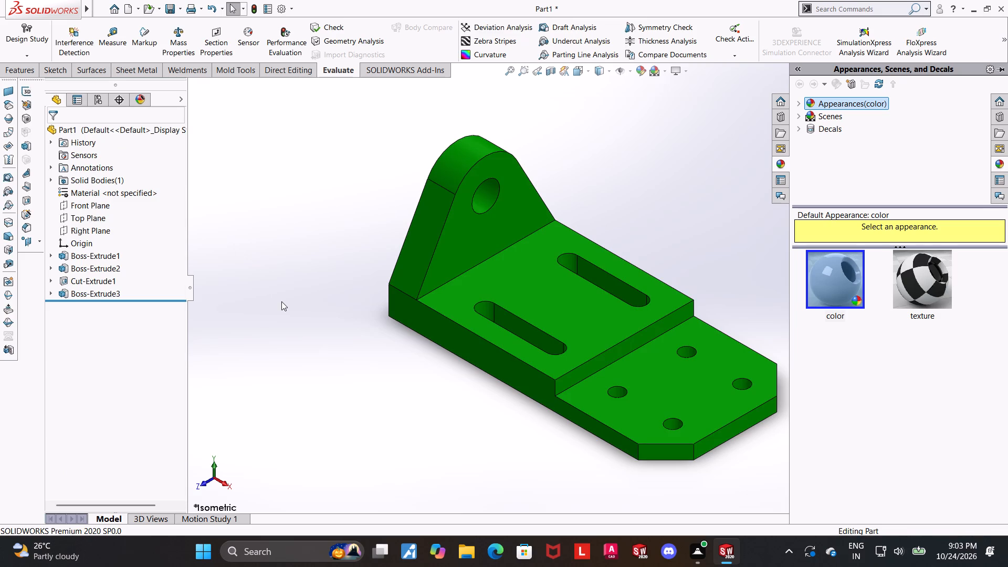
{"action": "left_click", "coordinate": [789, 310]}
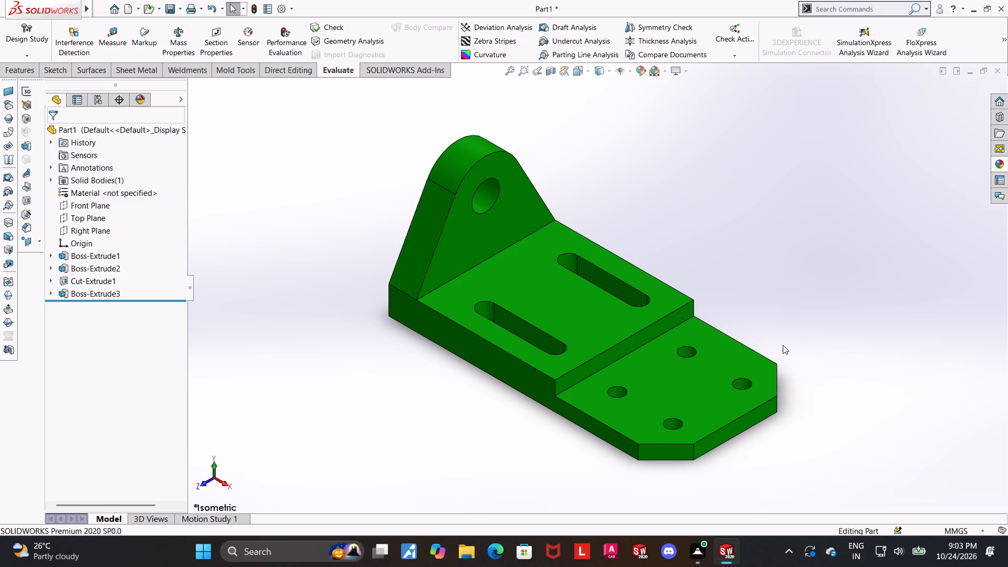
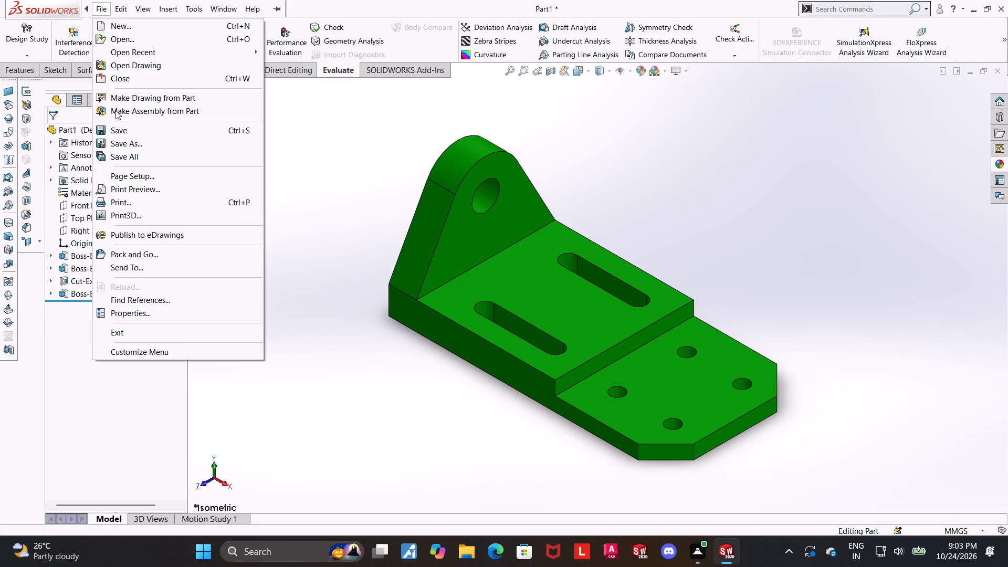
Save the part in Downloads as a SOLIDWORKS Part file named "stepped slotted anchor".
{"action": "left_click", "coordinate": [118, 144]}
{"action": "type", "text": "stepped slotted anchor"}
{"action": "key", "text": "space"}
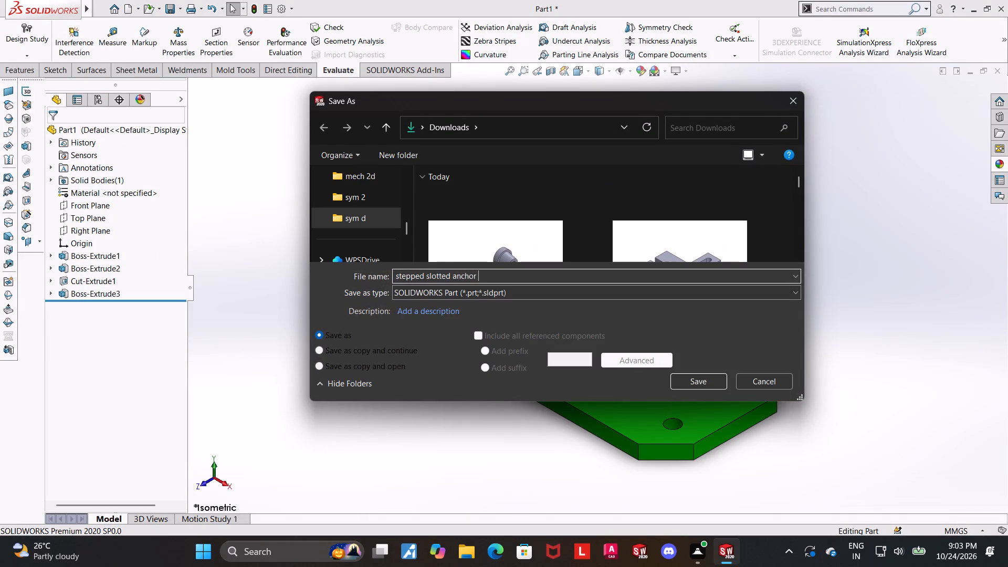
{"action": "key", "text": "Return"}
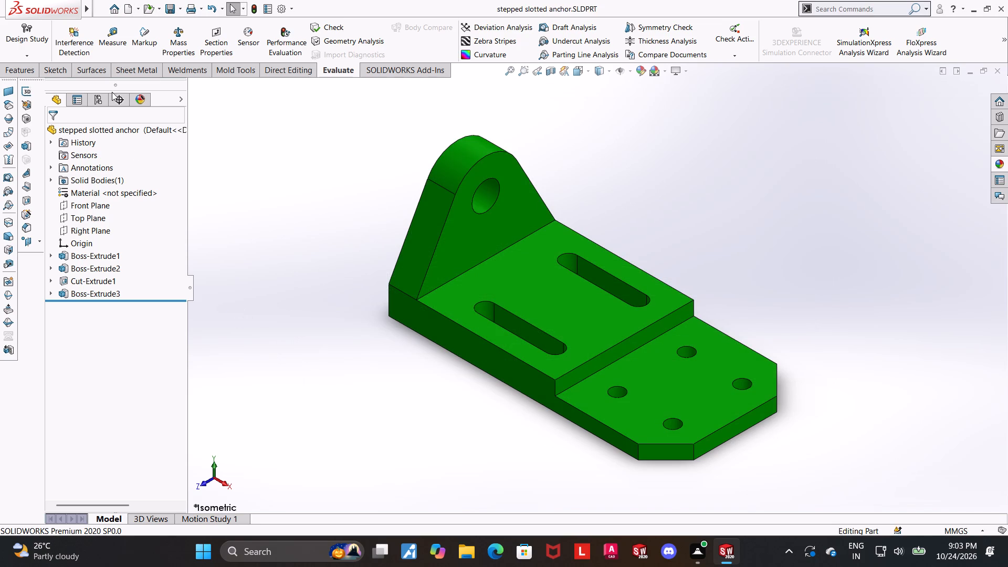
Save a PDF copy of the part in Downloads as "stepped slotted anchor.pdf".
{"action": "left_click", "coordinate": [125, 140]}
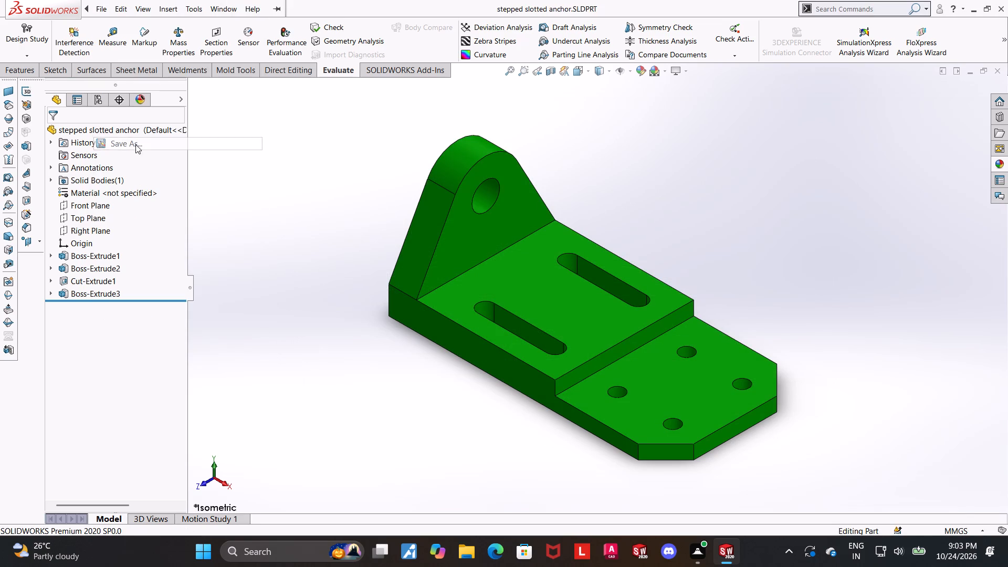
{"action": "left_click", "coordinate": [505, 297]}
{"action": "left_click", "coordinate": [527, 75]}
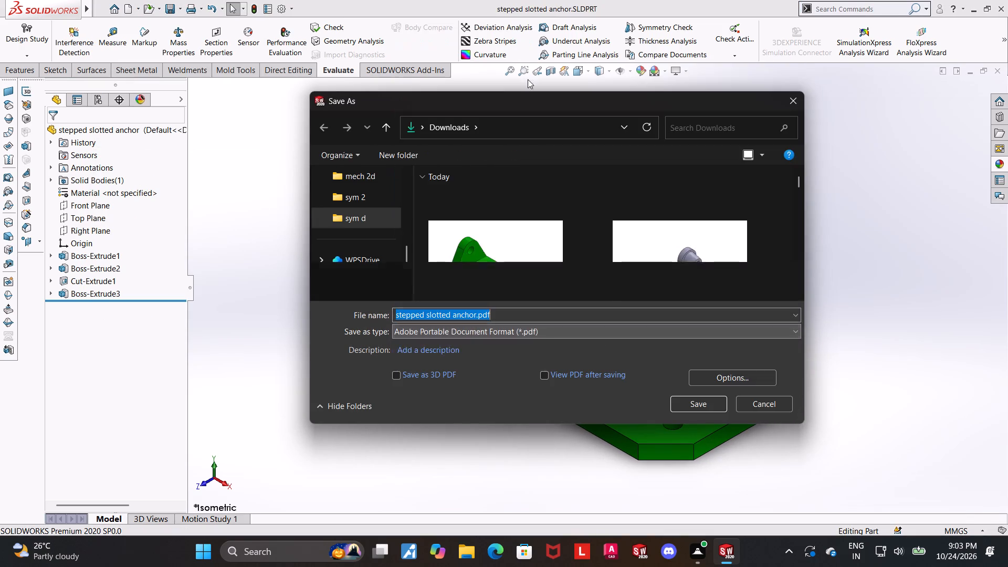
{"action": "left_click", "coordinate": [688, 398]}
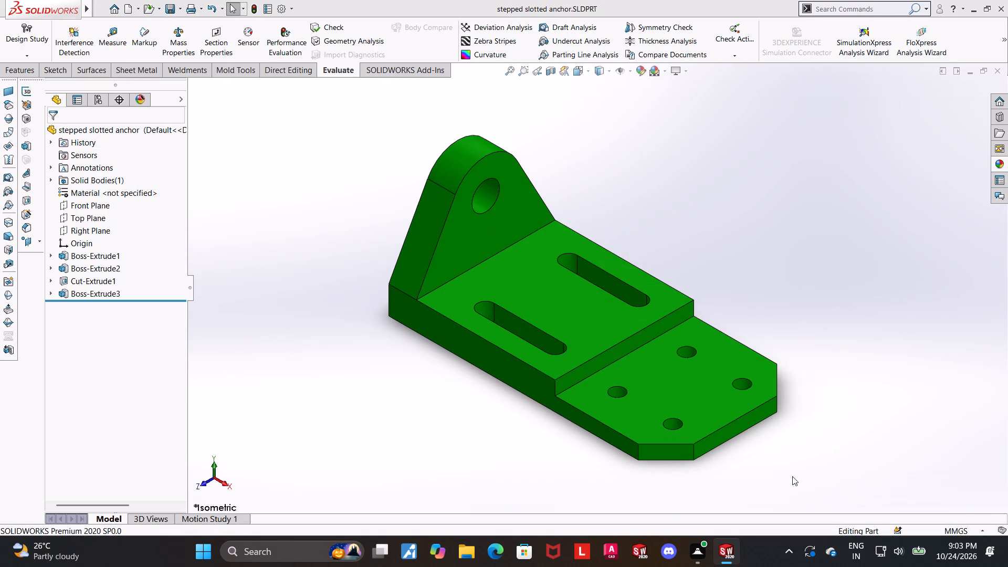